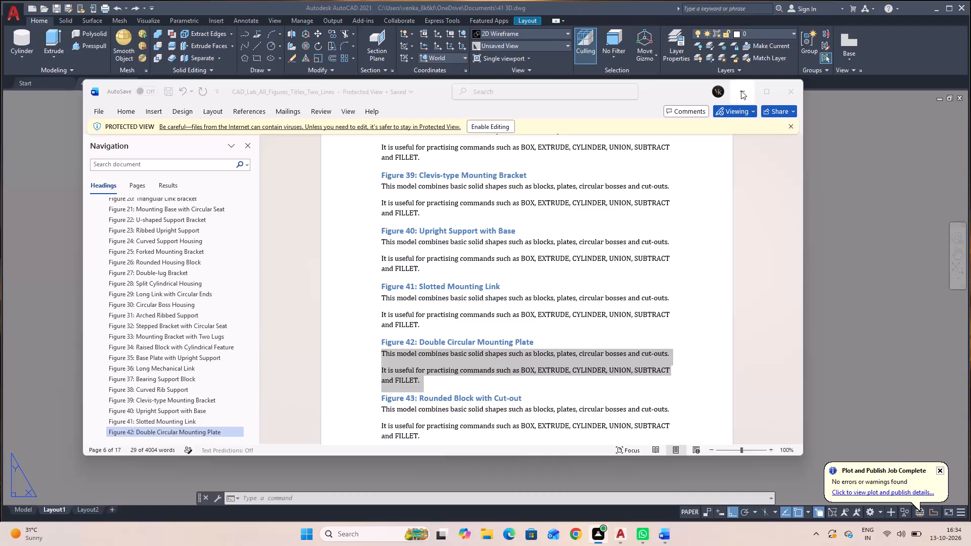
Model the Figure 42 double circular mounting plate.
Minimize the Word document with the CAD lab figure titles to return to the AutoCAD drawing.
{"action": "left_click", "coordinate": [742, 90]}
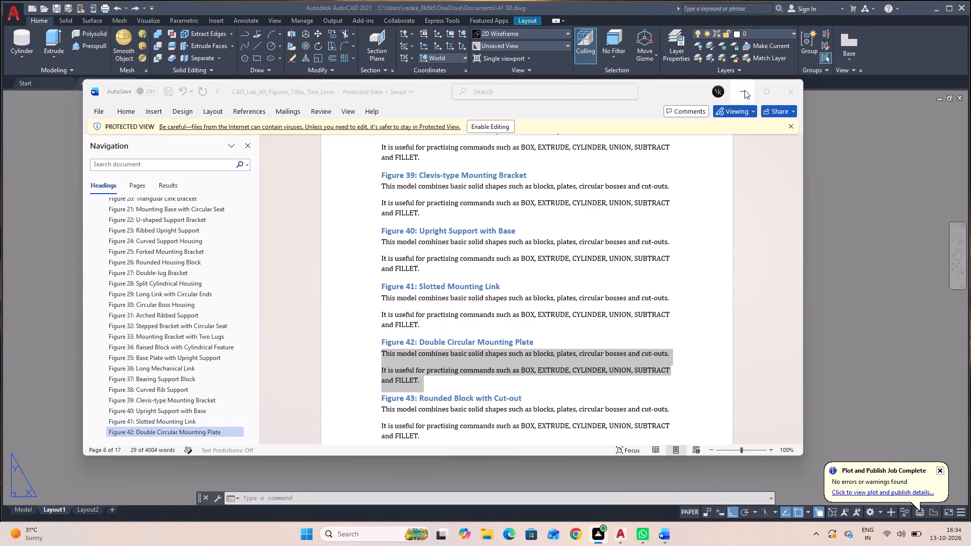
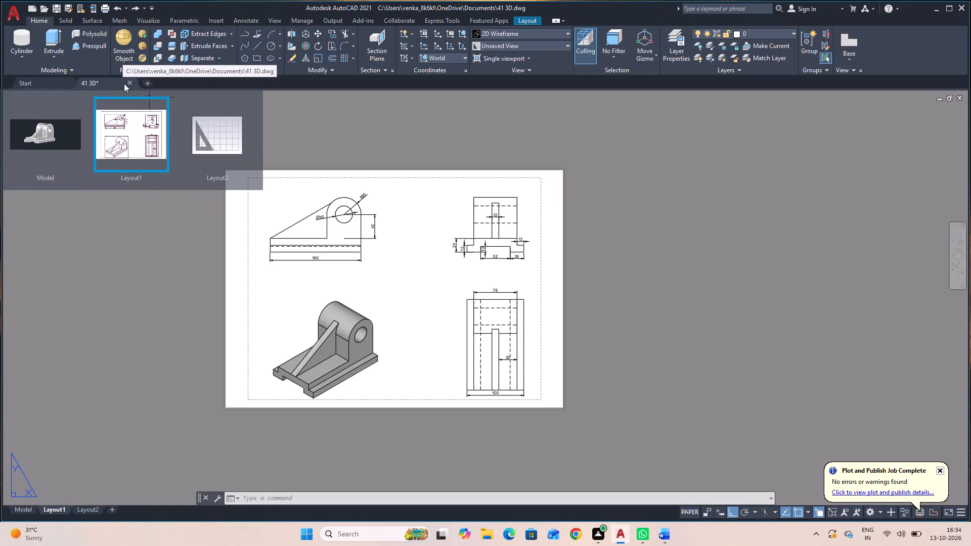
Close the 41 3D drawing without saving its changes and start a new blank drawing.
{"action": "left_click", "coordinate": [126, 83]}
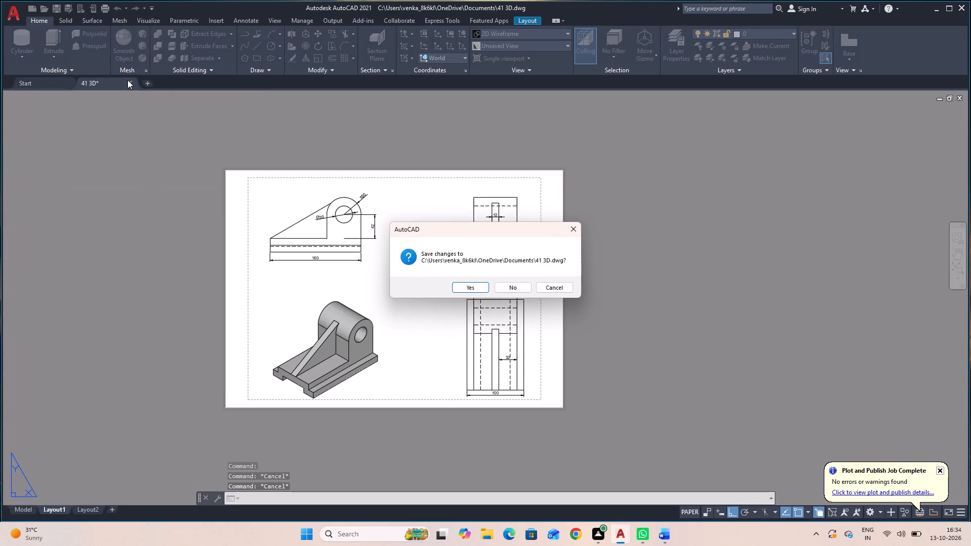
{"action": "left_click", "coordinate": [518, 283]}
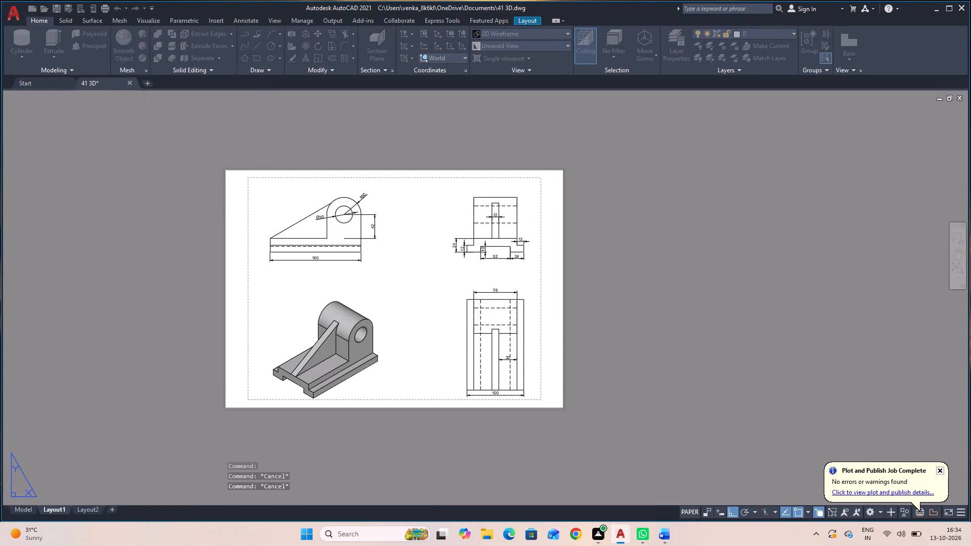
{"action": "left_click", "coordinate": [288, 191]}
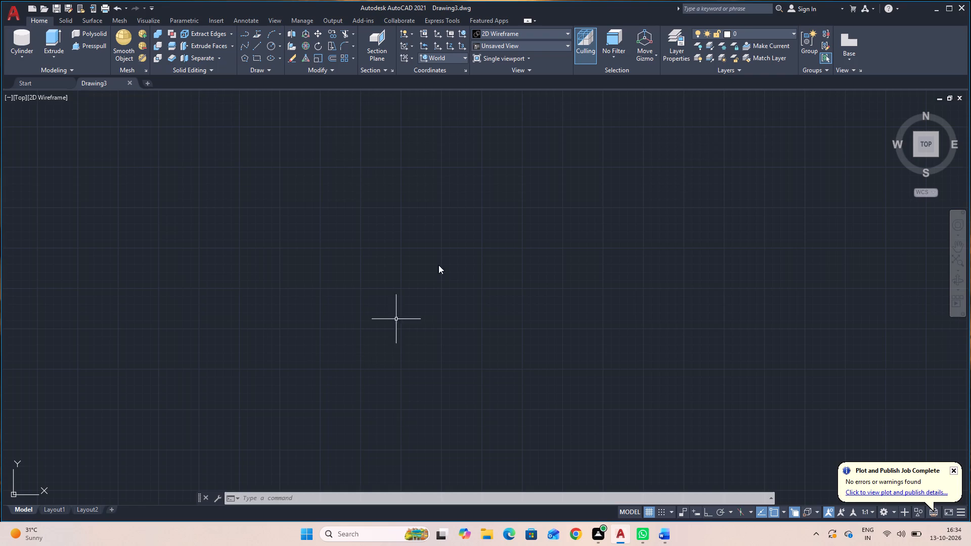
Display the new drawing in the Shaded with edges visual style from the SE Isometric view.
{"action": "left_click", "coordinate": [504, 32]}
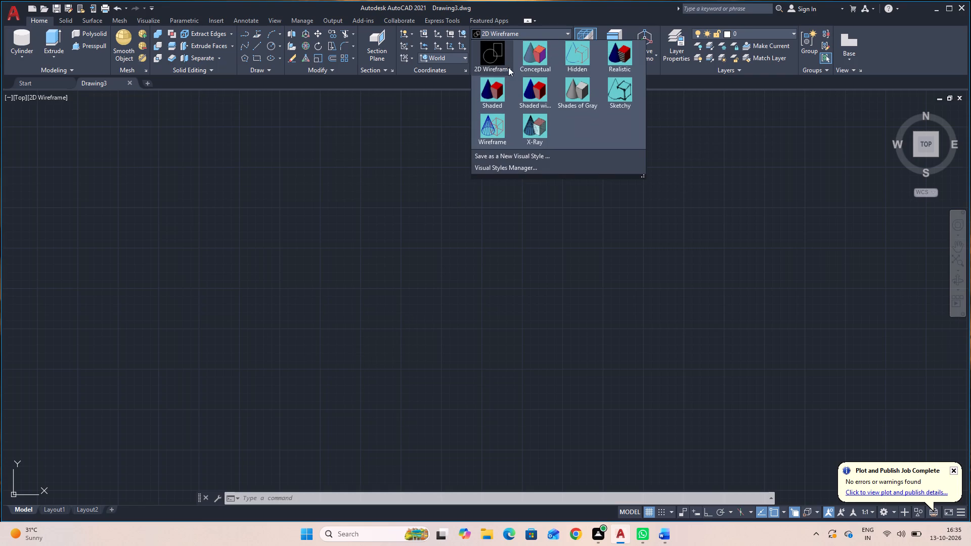
{"action": "left_click", "coordinate": [529, 89]}
{"action": "left_click", "coordinate": [516, 51]}
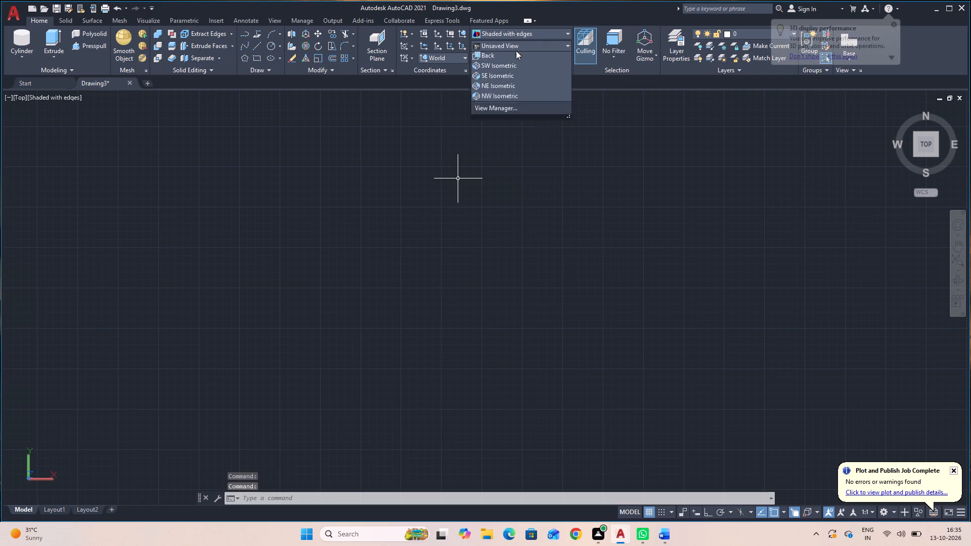
{"action": "left_click", "coordinate": [507, 130]}
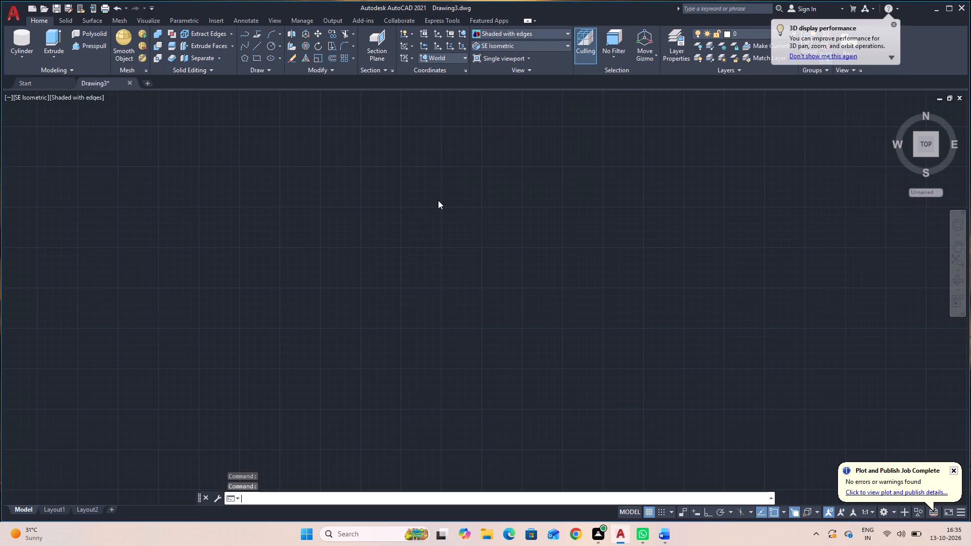
Create a cylinder in open space near the origin, accepting the default radius of 15 and default height of -13.5127.
{"action": "middle_click_drag", "start_coordinate": [470, 250], "coordinate": [460, 265]}
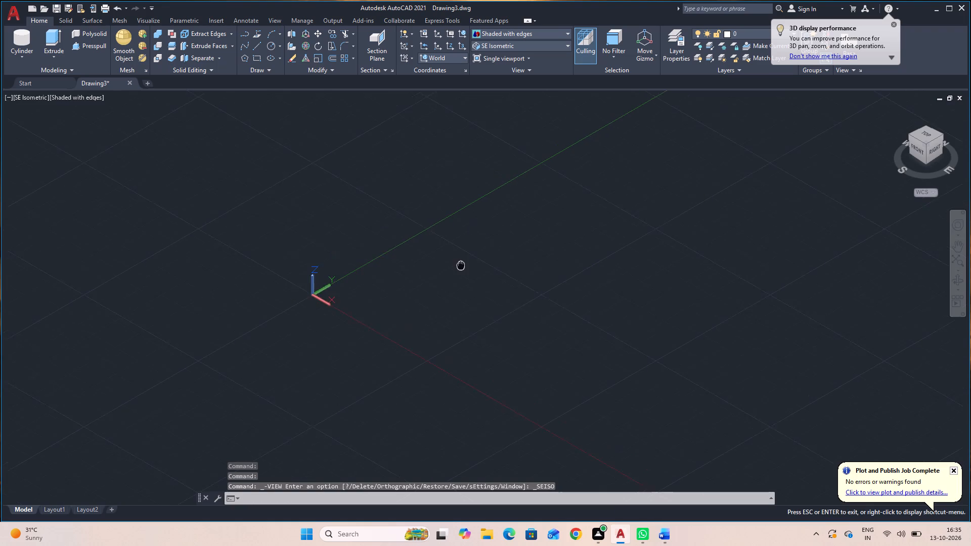
{"action": "middle_click_drag", "start_coordinate": [460, 265], "coordinate": [420, 284]}
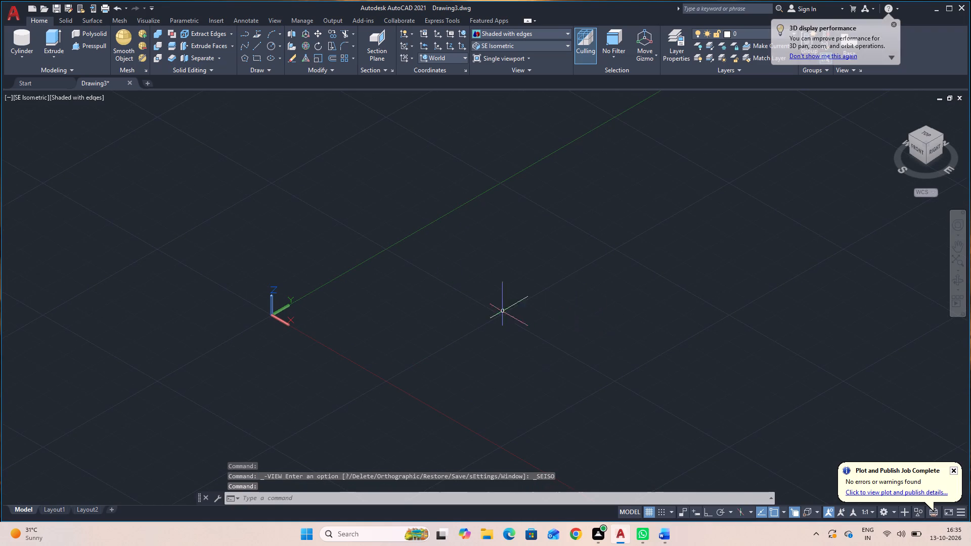
{"action": "middle_click_drag", "start_coordinate": [286, 202], "coordinate": [171, 140]}
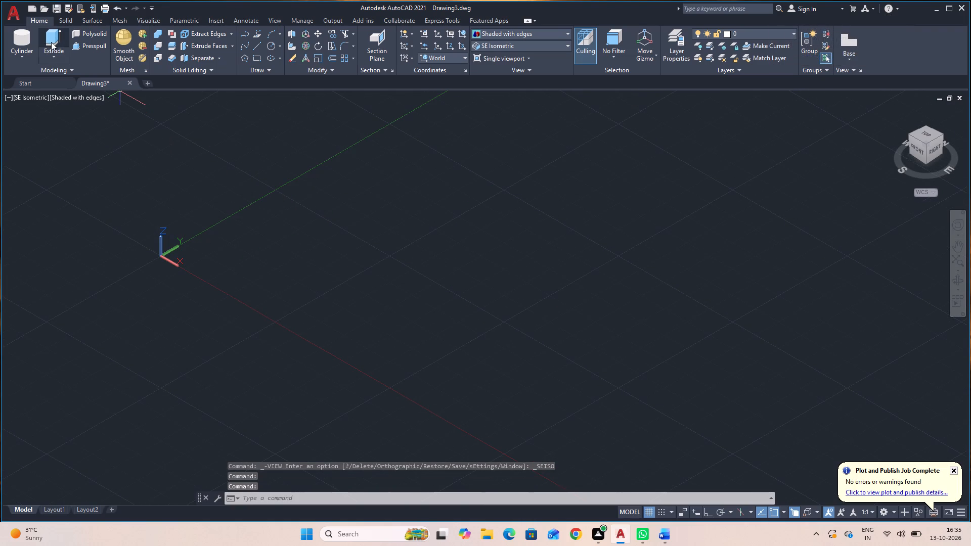
{"action": "left_click", "coordinate": [25, 37]}
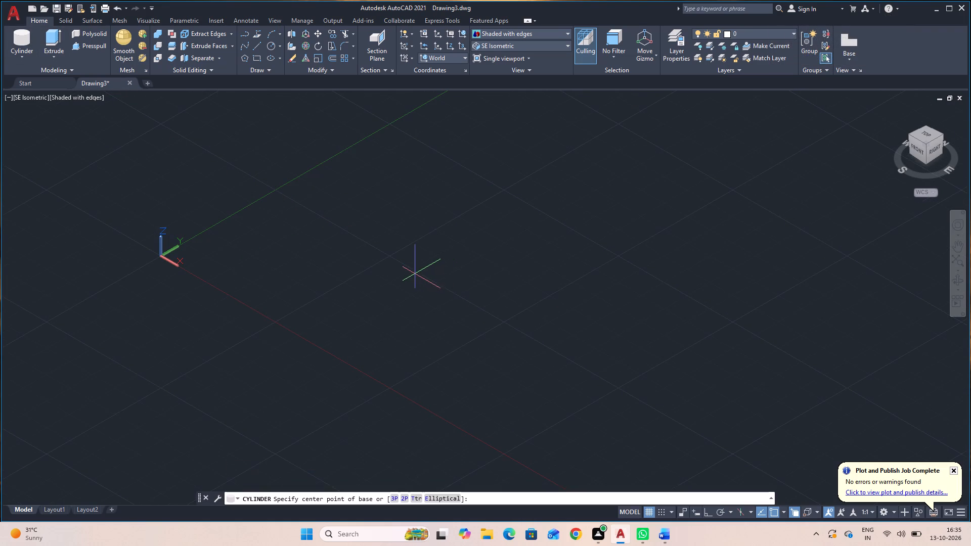
{"action": "left_click", "coordinate": [386, 257]}
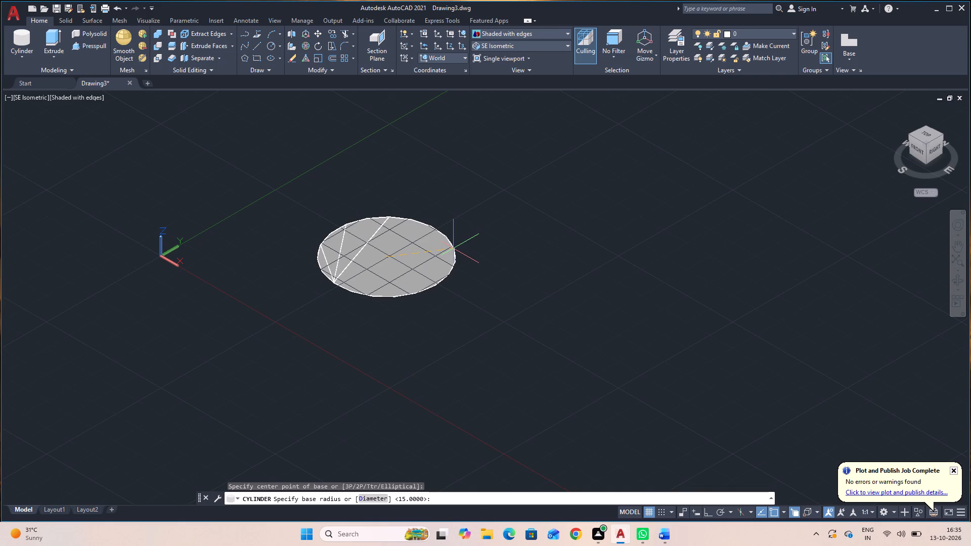
{"action": "key", "text": "Down"}
{"action": "key", "text": "End"}
{"action": "key", "text": "Return"}
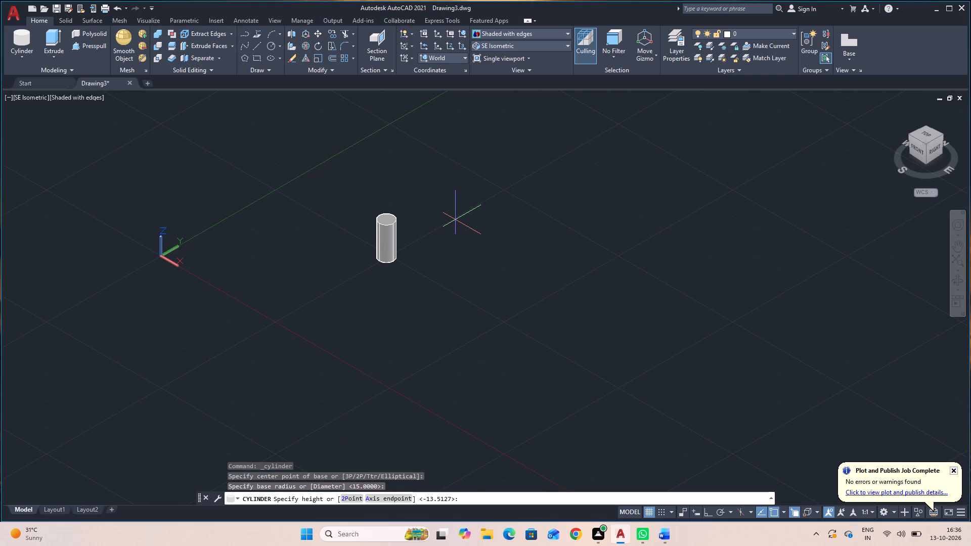
{"action": "key", "text": "Down"}
{"action": "key", "text": "Left"}
{"action": "key", "text": "Return"}
Move the cylinder a short distance upward in the view, using a base point on its bottom edge.
{"action": "scroll", "coordinate": [376, 246], "scroll_direction": "up", "scroll_amount": 4}
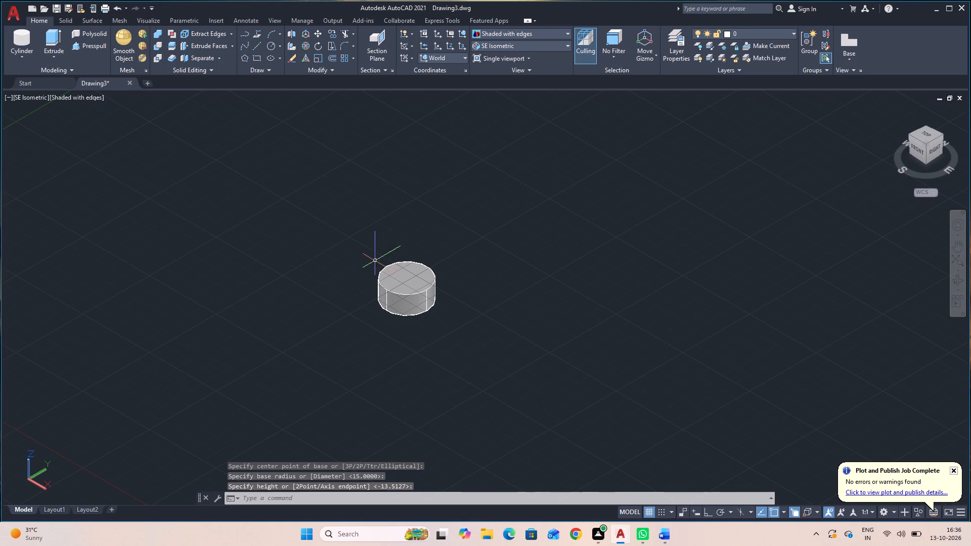
{"action": "scroll", "coordinate": [373, 266], "scroll_direction": "up", "scroll_amount": 2}
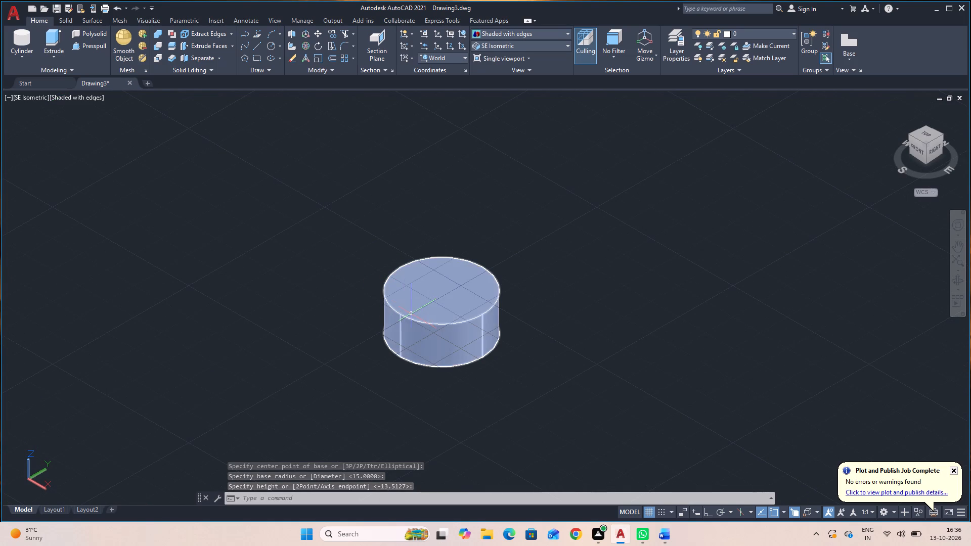
{"action": "left_click", "coordinate": [412, 314]}
{"action": "key", "text": "m"}
{"action": "key", "text": "space"}
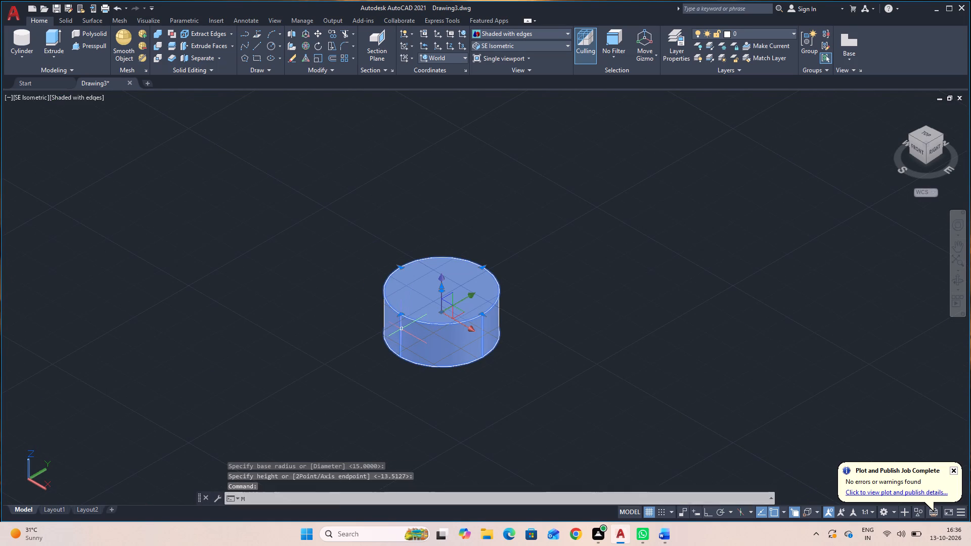
{"action": "left_click", "coordinate": [428, 368]}
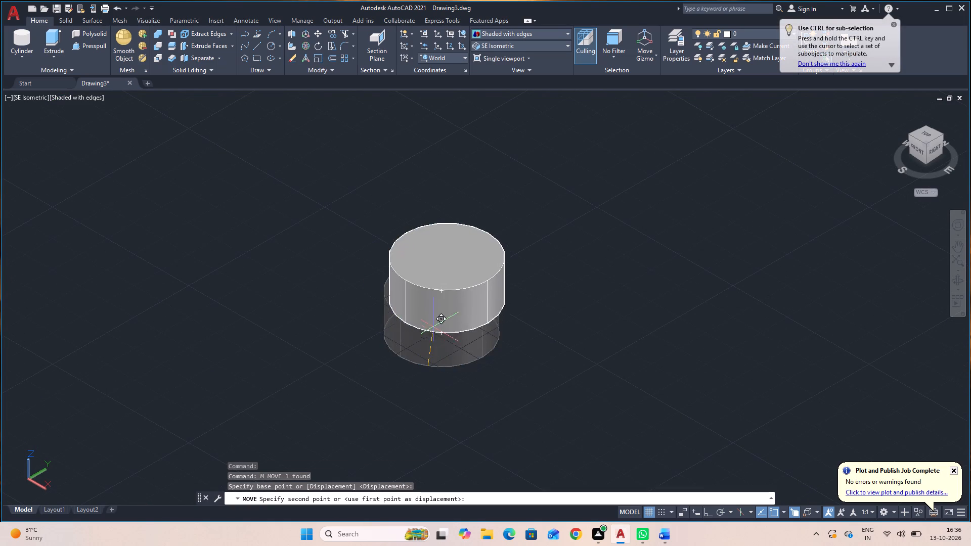
{"action": "left_click", "coordinate": [433, 279]}
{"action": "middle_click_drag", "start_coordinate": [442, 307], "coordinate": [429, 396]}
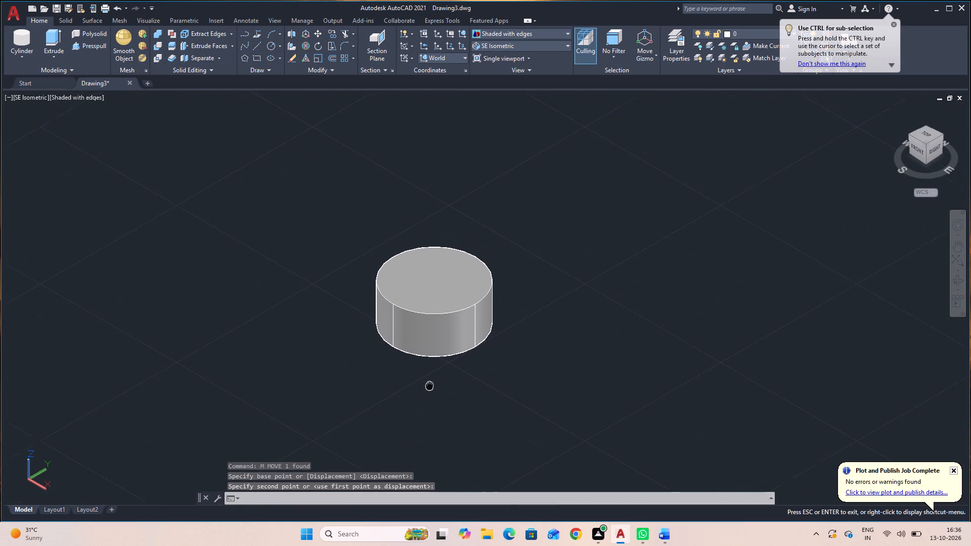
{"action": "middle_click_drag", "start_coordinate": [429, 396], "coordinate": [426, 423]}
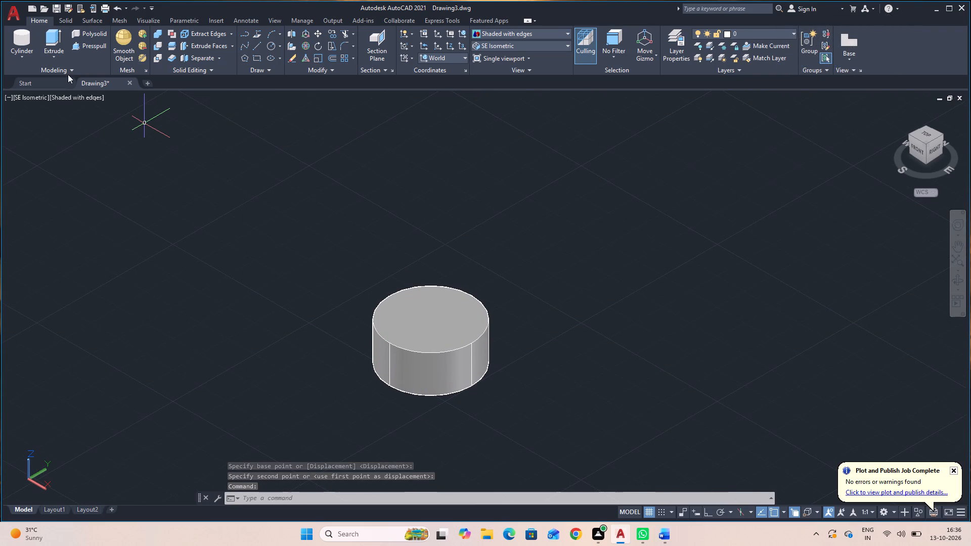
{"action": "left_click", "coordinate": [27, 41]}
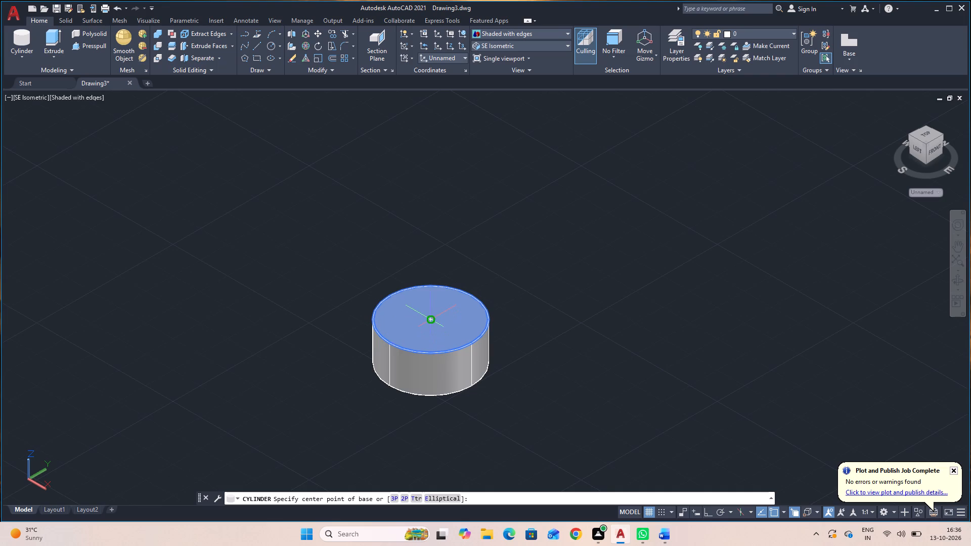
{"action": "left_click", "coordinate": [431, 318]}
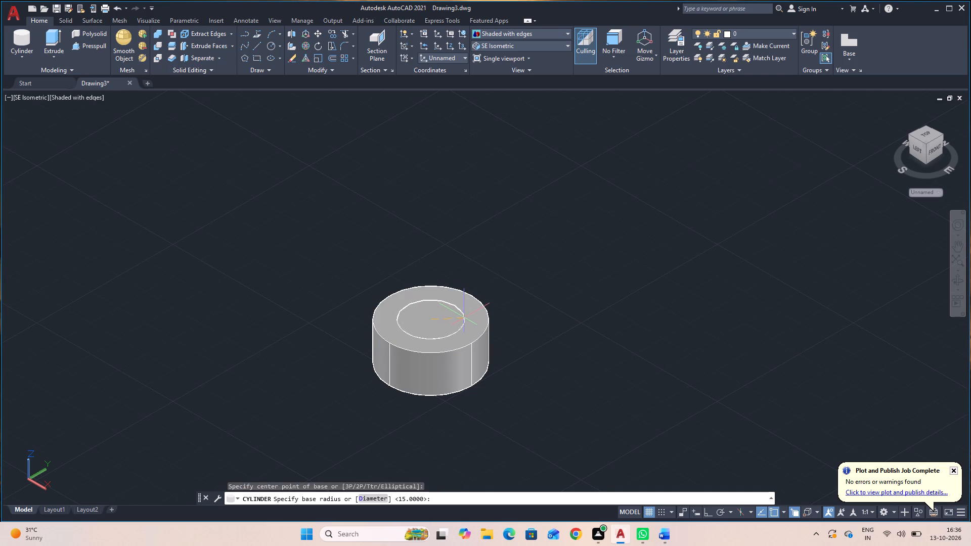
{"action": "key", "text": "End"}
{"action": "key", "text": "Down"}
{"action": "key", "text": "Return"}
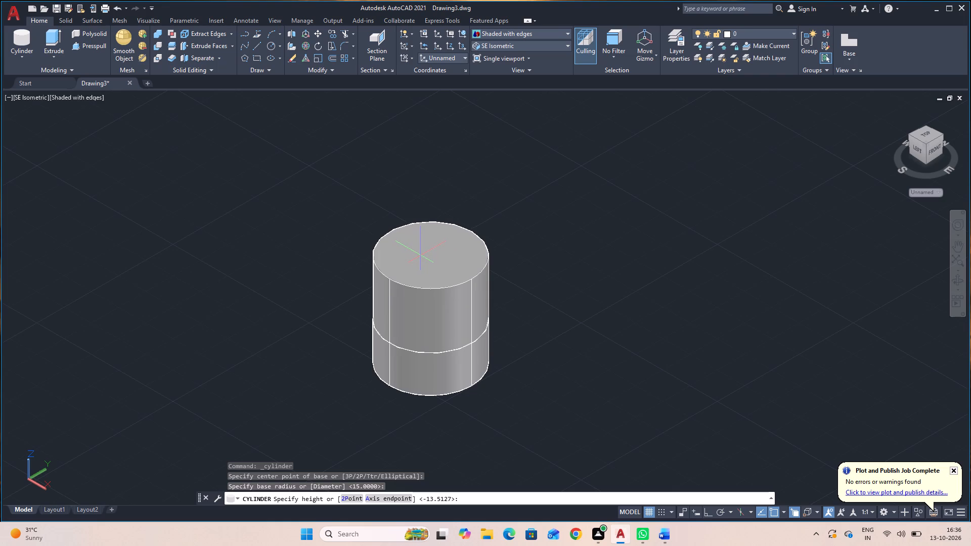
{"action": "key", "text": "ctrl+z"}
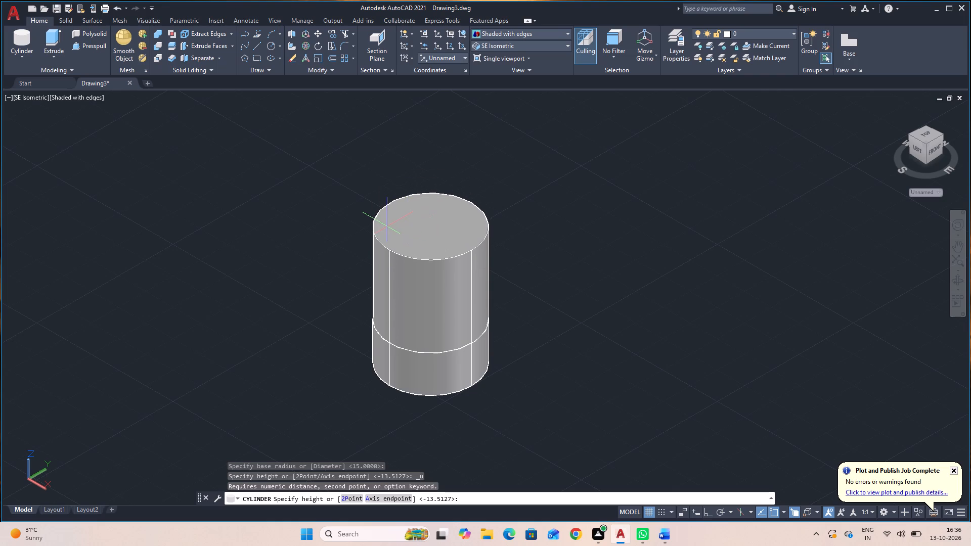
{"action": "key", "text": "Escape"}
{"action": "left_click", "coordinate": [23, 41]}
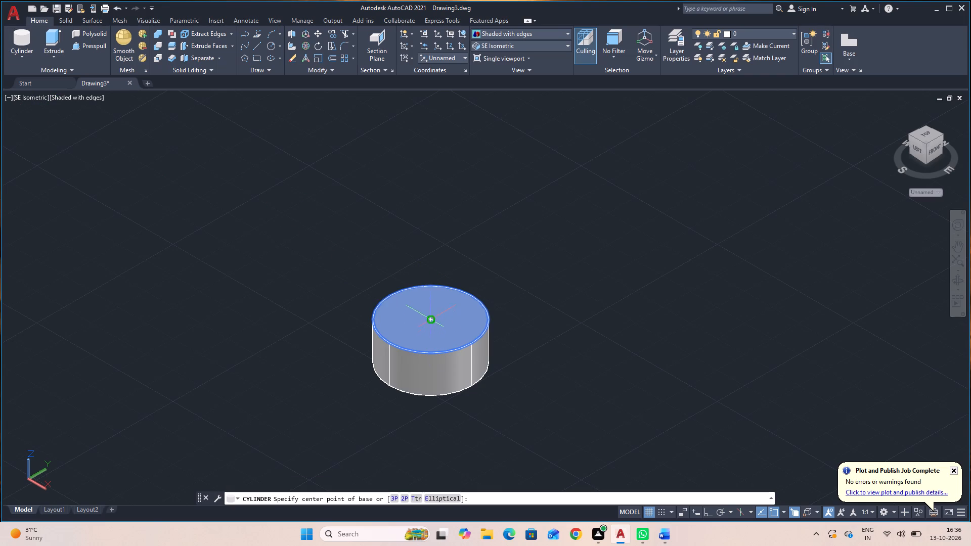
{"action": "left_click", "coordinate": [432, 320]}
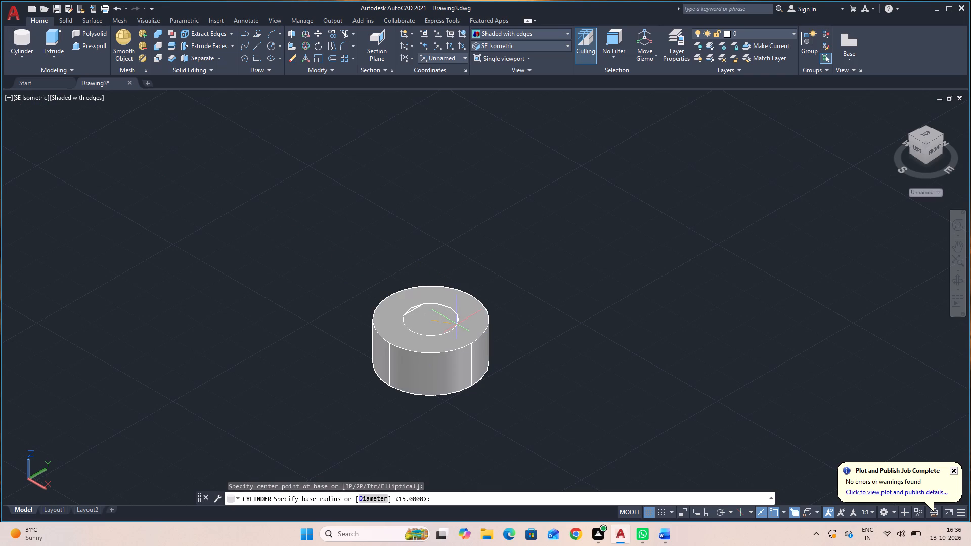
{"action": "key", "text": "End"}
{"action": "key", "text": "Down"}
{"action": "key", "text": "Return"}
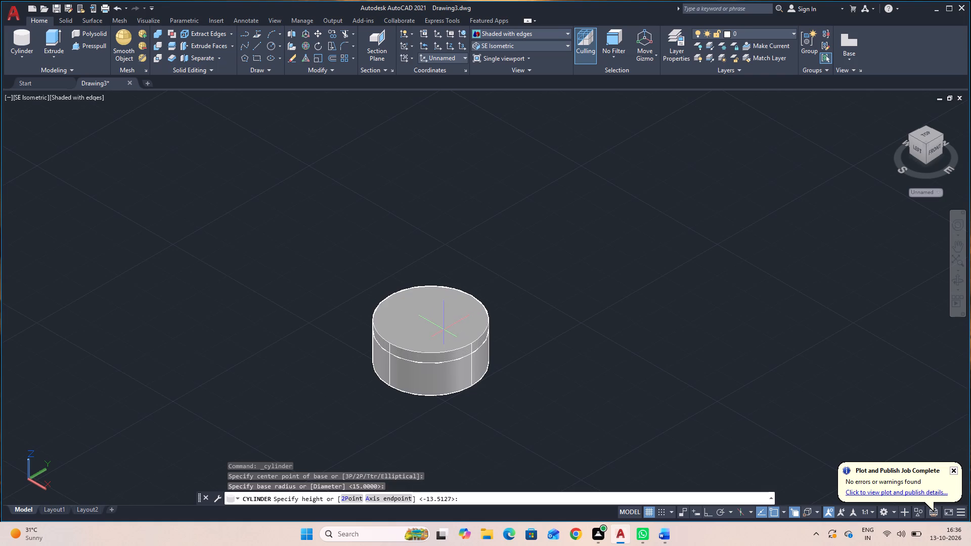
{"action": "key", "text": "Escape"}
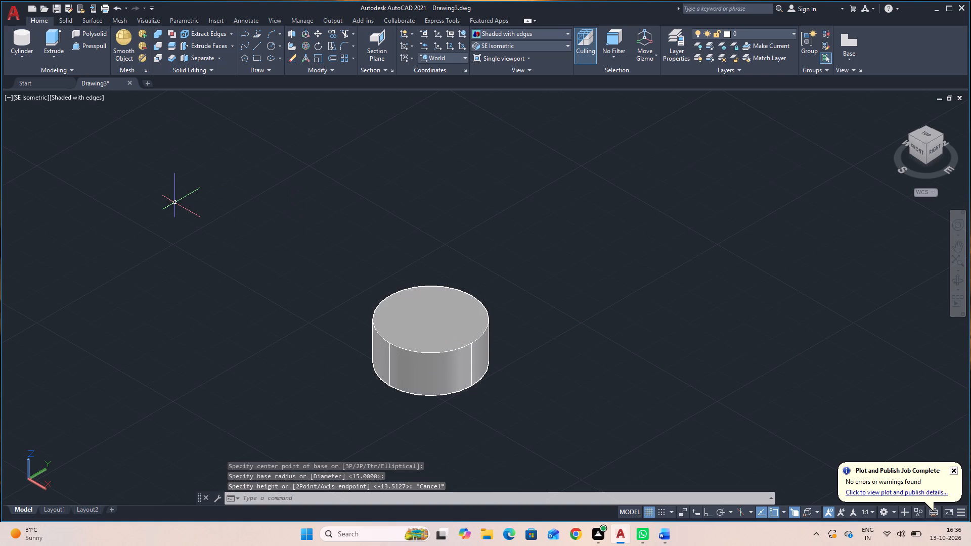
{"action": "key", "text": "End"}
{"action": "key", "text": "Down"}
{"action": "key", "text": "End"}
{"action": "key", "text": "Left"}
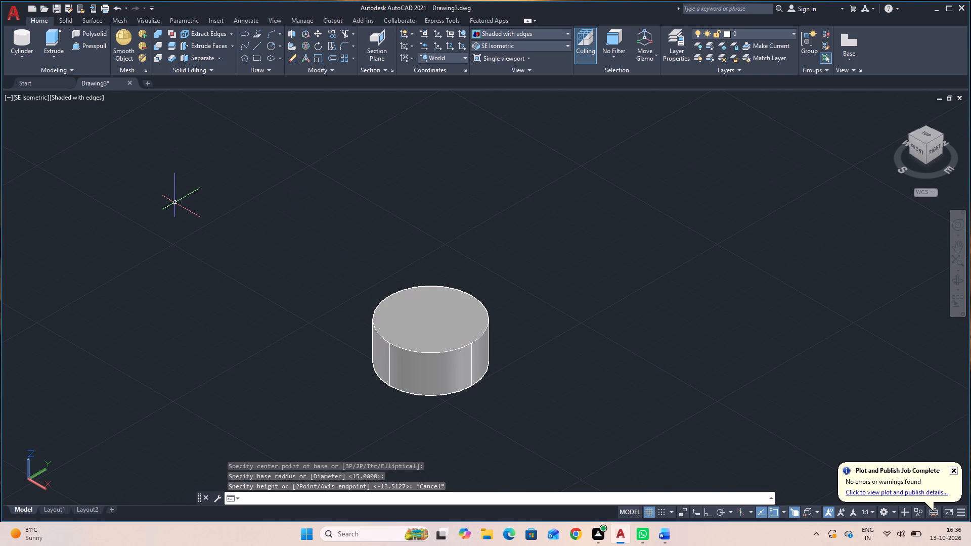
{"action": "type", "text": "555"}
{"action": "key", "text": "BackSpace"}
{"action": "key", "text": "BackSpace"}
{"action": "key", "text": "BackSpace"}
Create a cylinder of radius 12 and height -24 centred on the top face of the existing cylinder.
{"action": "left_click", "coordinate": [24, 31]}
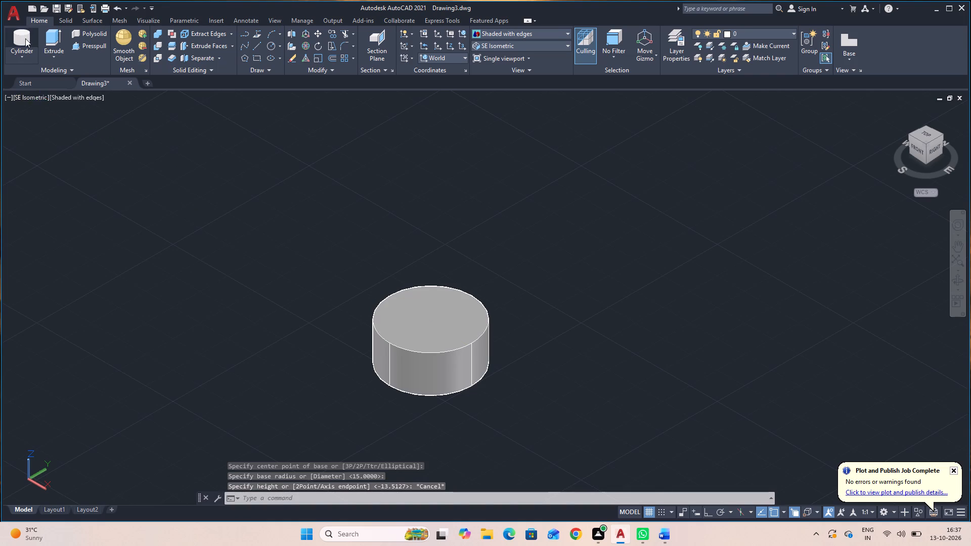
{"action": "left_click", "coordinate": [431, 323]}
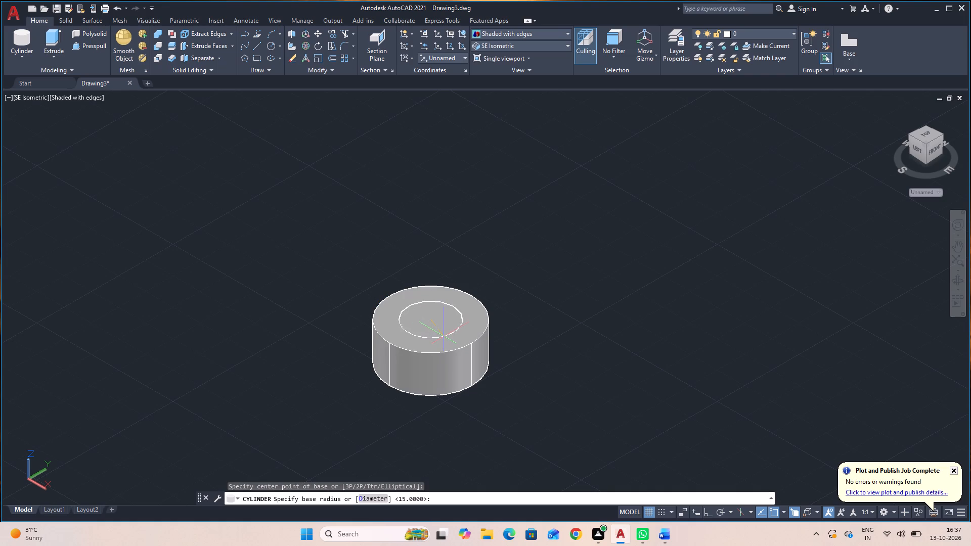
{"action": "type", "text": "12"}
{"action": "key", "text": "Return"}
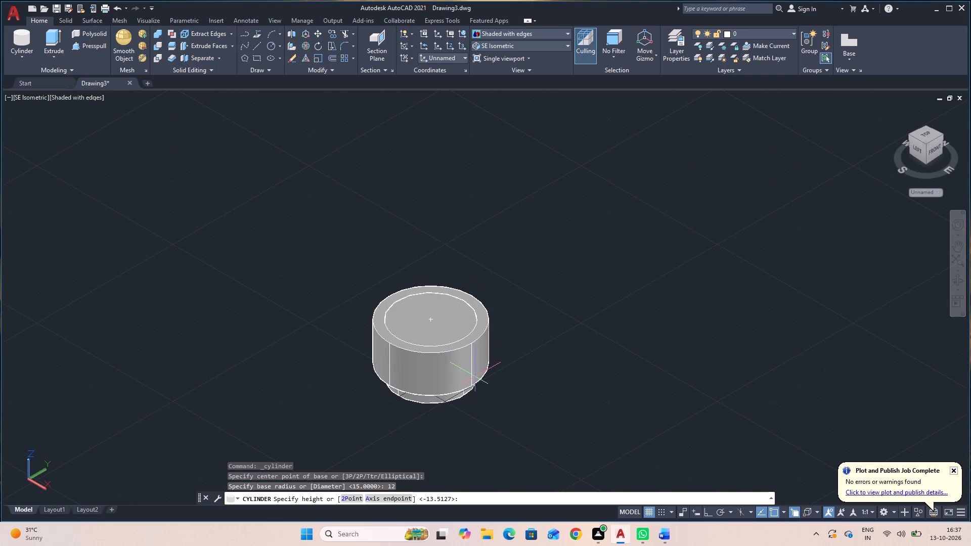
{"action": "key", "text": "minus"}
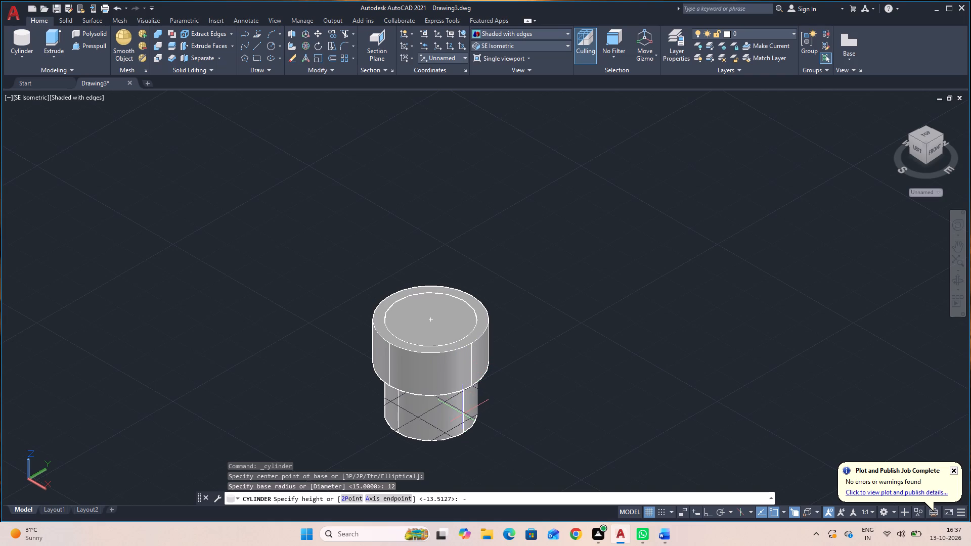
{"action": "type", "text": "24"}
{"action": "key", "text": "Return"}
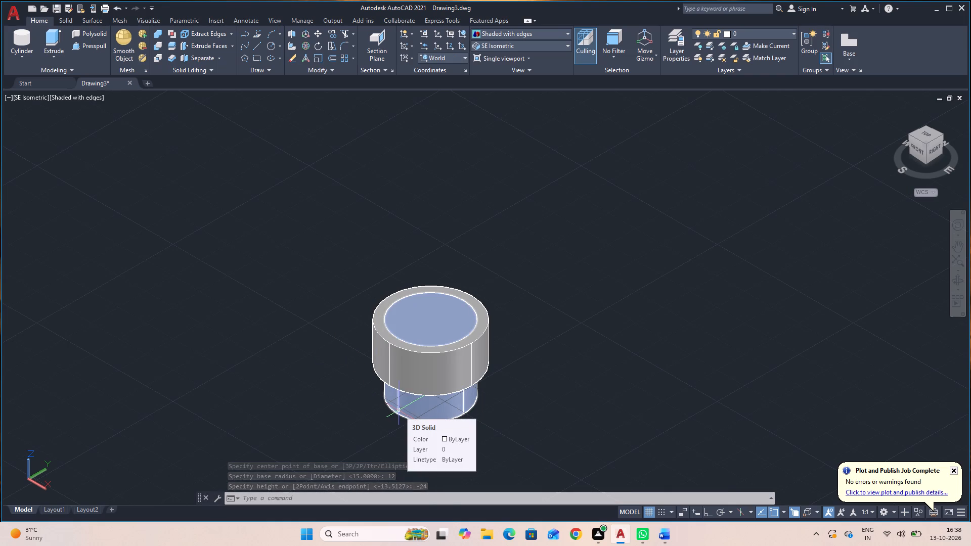
Erase both concentric cylinders from the drawing.
{"action": "left_click", "coordinate": [515, 401]}
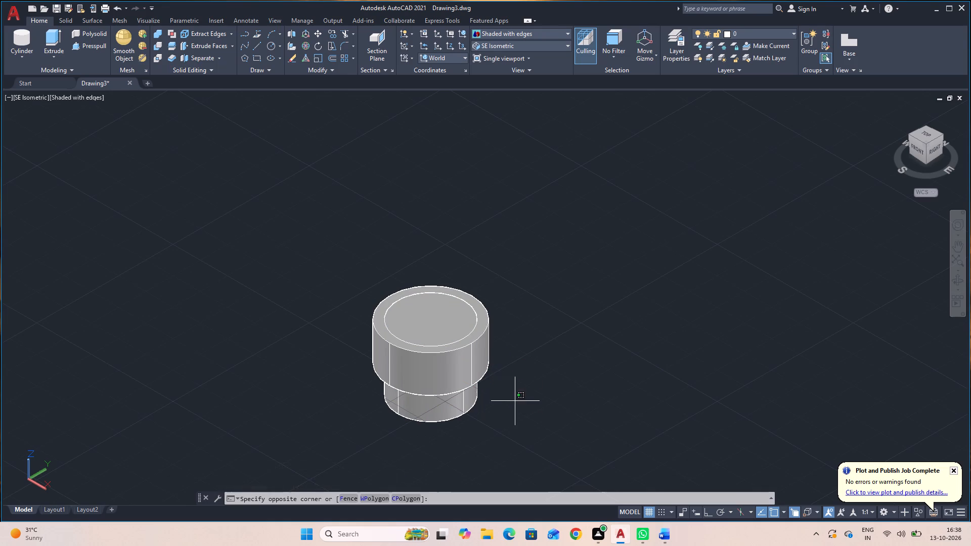
{"action": "left_click", "coordinate": [343, 284]}
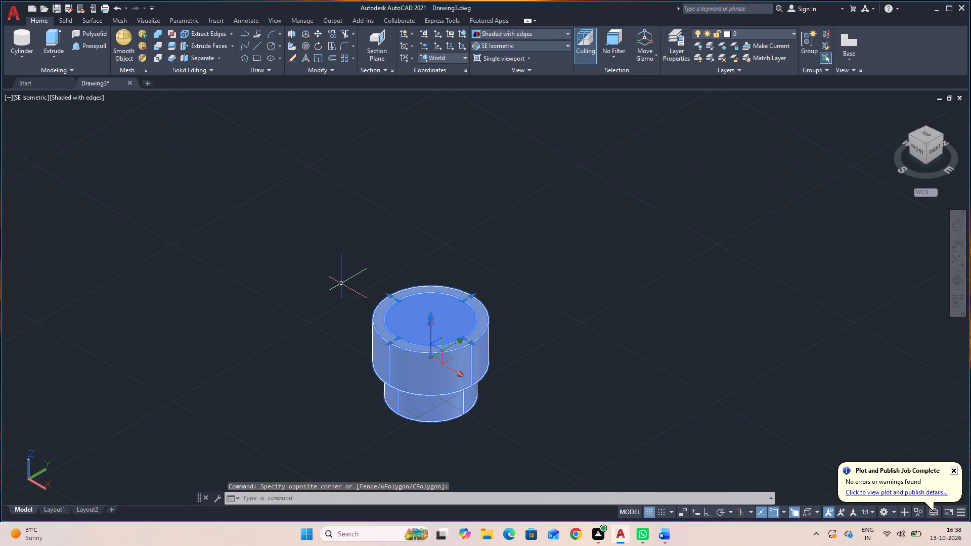
{"action": "key", "text": "Delete"}
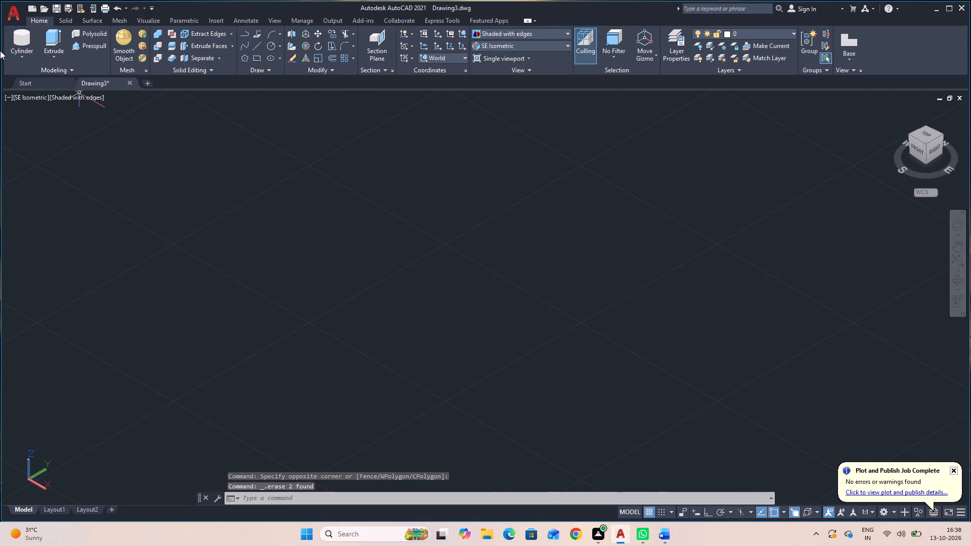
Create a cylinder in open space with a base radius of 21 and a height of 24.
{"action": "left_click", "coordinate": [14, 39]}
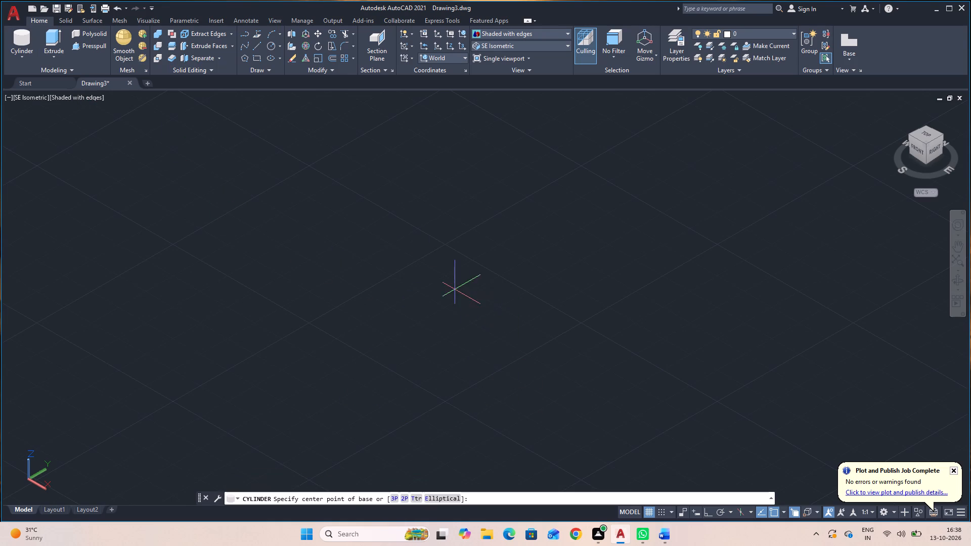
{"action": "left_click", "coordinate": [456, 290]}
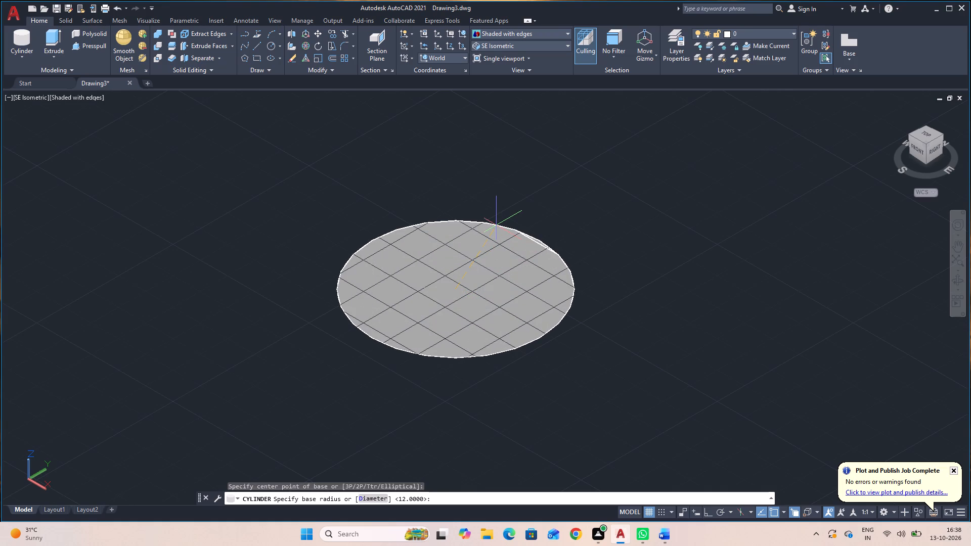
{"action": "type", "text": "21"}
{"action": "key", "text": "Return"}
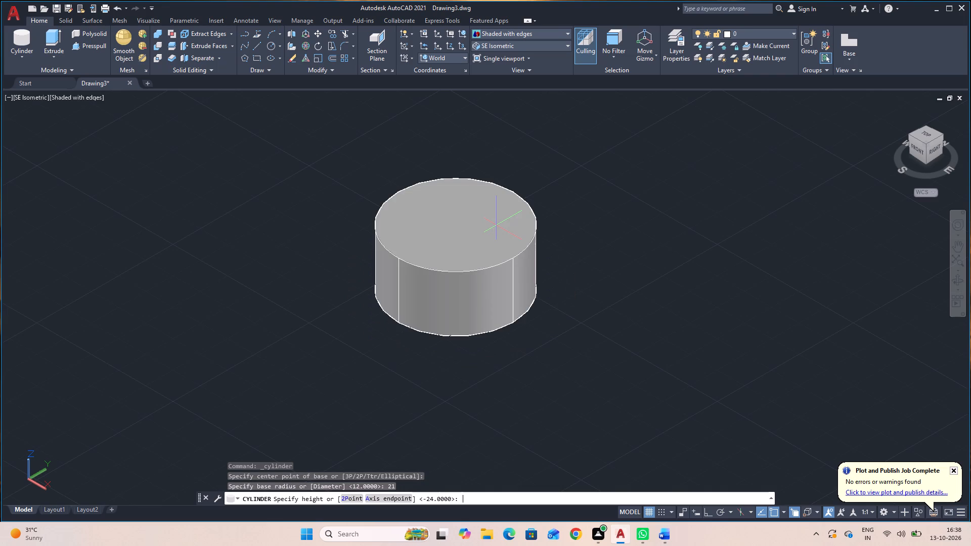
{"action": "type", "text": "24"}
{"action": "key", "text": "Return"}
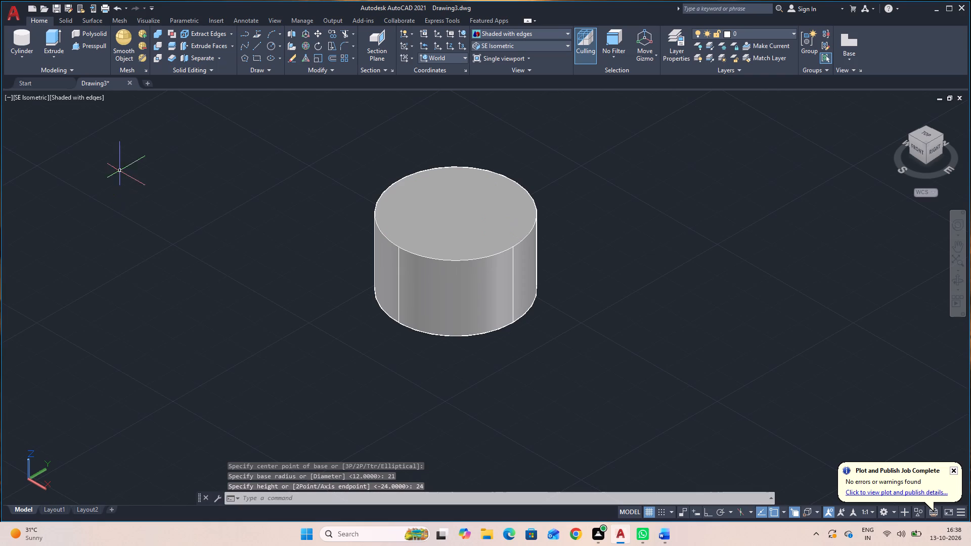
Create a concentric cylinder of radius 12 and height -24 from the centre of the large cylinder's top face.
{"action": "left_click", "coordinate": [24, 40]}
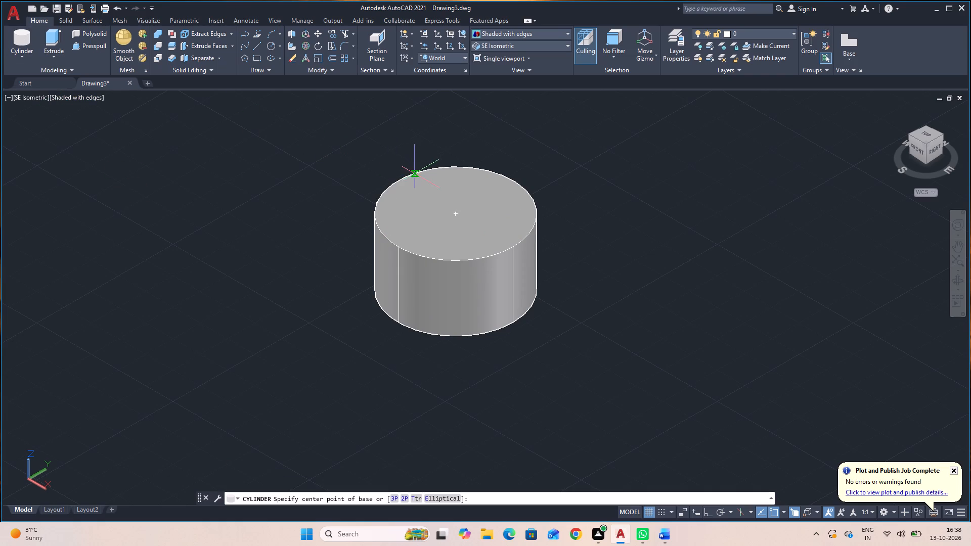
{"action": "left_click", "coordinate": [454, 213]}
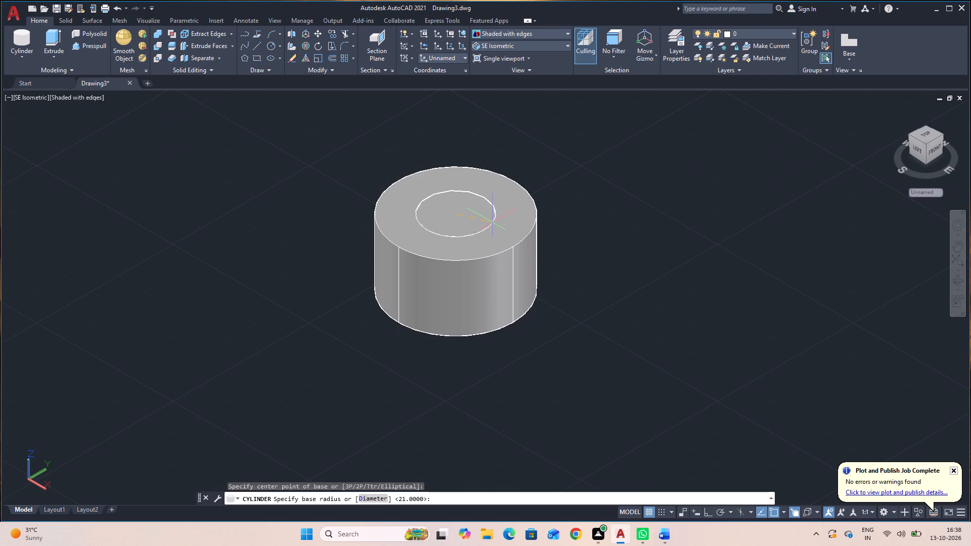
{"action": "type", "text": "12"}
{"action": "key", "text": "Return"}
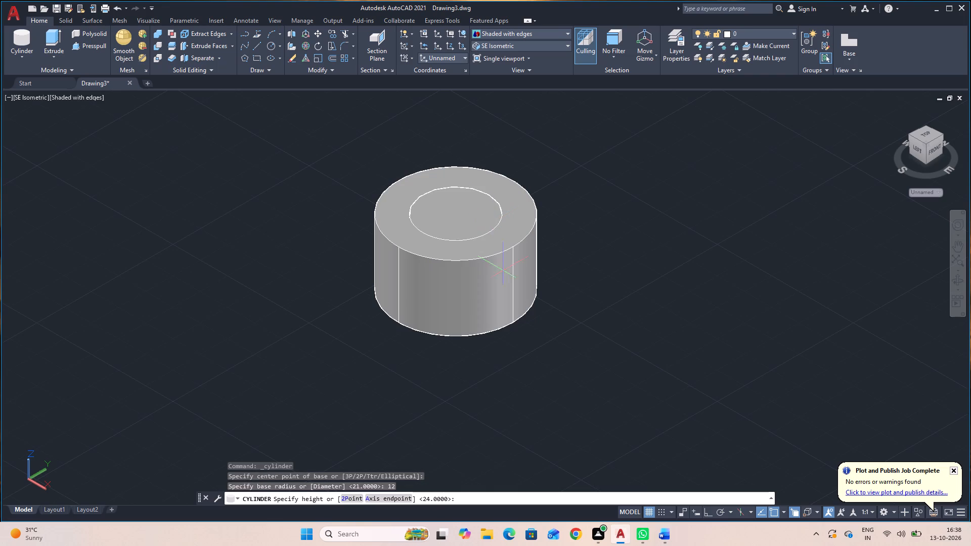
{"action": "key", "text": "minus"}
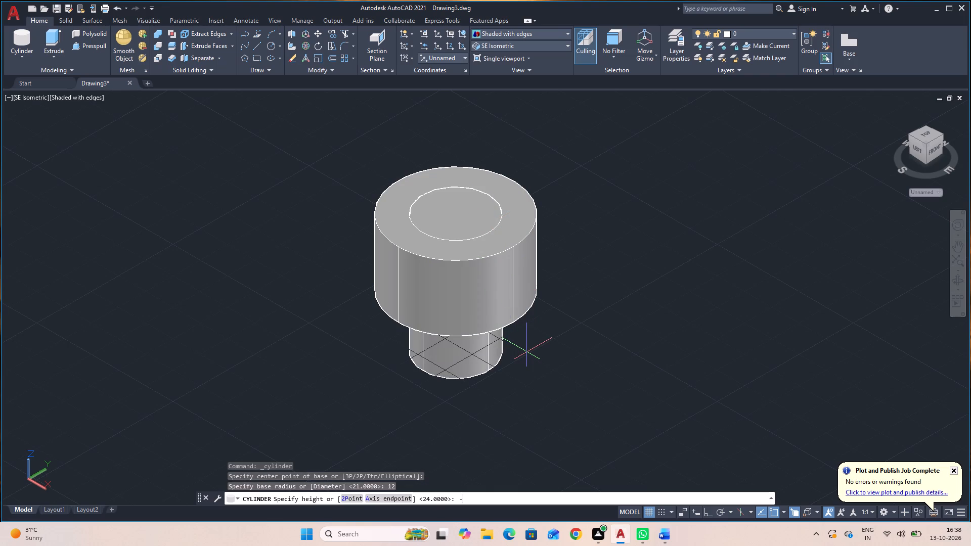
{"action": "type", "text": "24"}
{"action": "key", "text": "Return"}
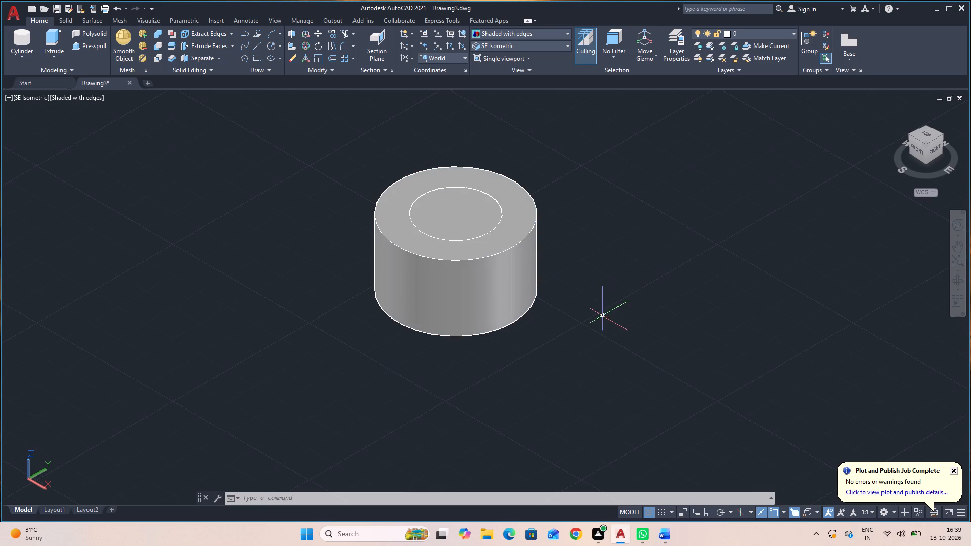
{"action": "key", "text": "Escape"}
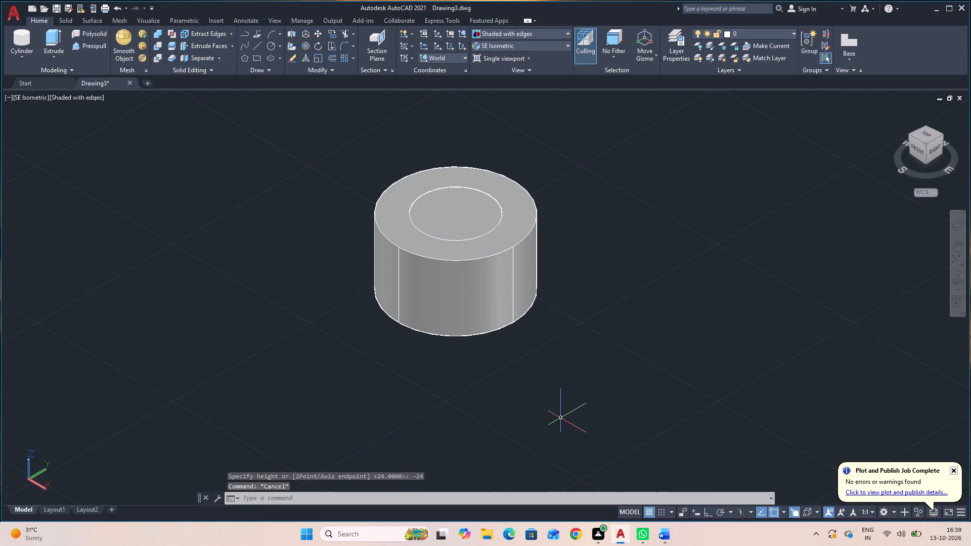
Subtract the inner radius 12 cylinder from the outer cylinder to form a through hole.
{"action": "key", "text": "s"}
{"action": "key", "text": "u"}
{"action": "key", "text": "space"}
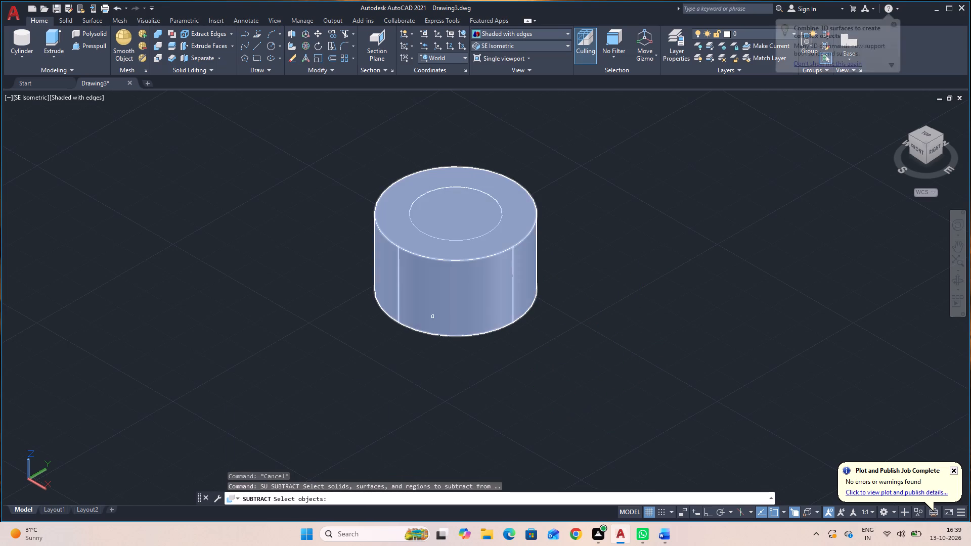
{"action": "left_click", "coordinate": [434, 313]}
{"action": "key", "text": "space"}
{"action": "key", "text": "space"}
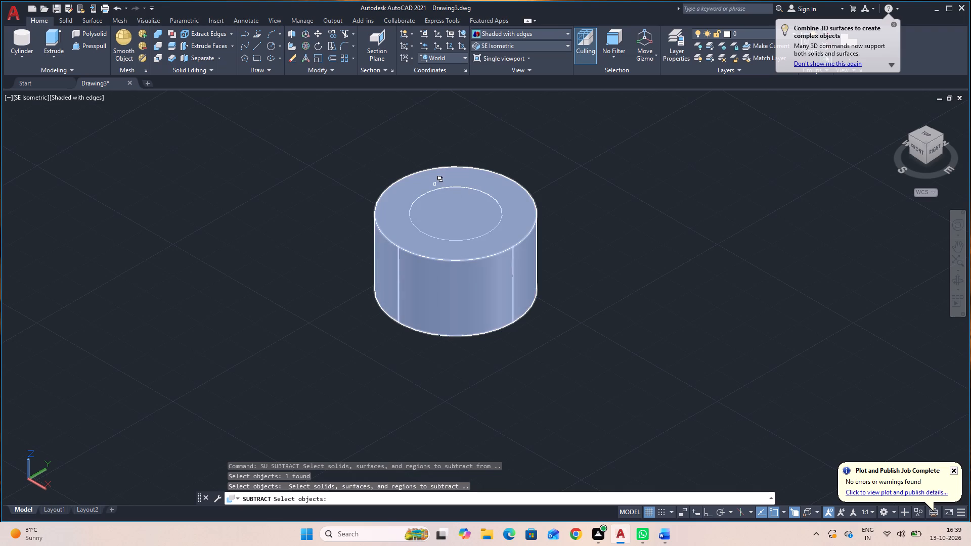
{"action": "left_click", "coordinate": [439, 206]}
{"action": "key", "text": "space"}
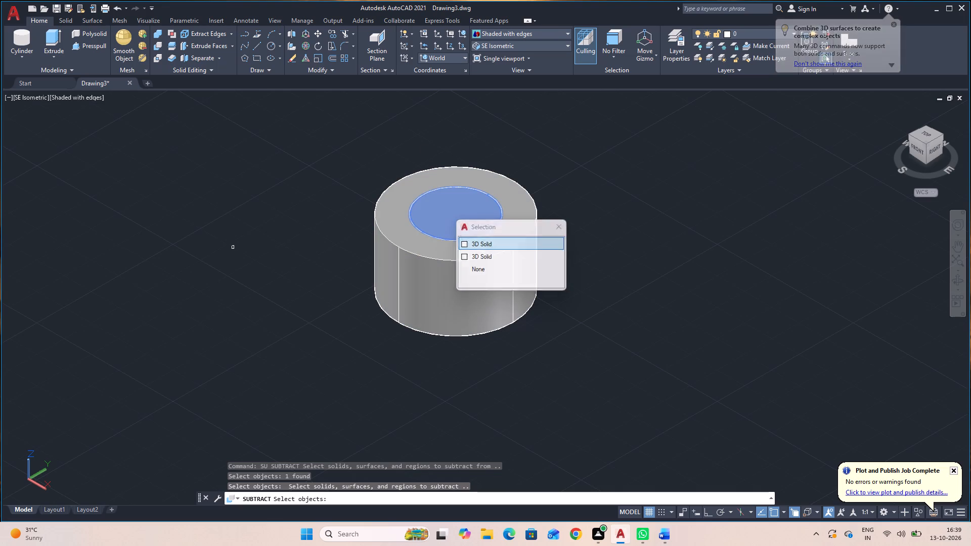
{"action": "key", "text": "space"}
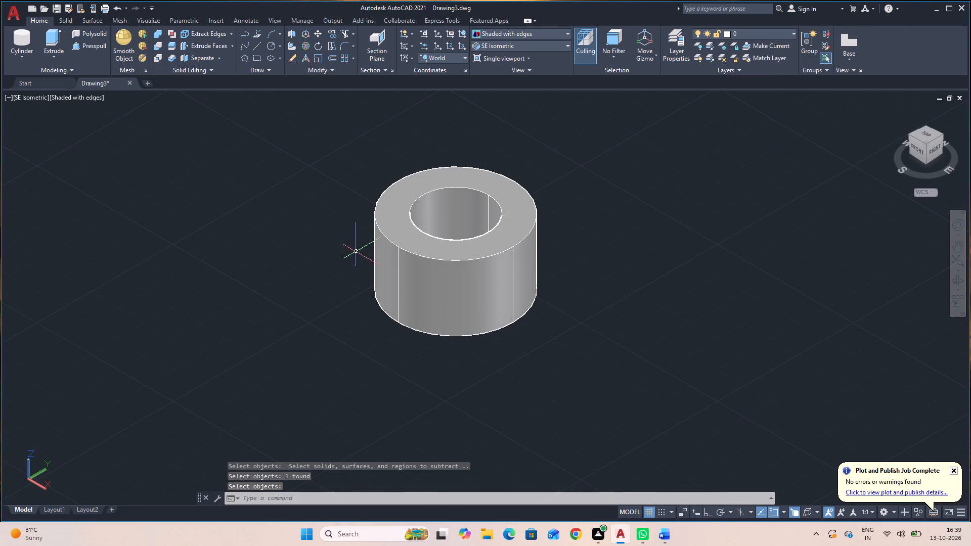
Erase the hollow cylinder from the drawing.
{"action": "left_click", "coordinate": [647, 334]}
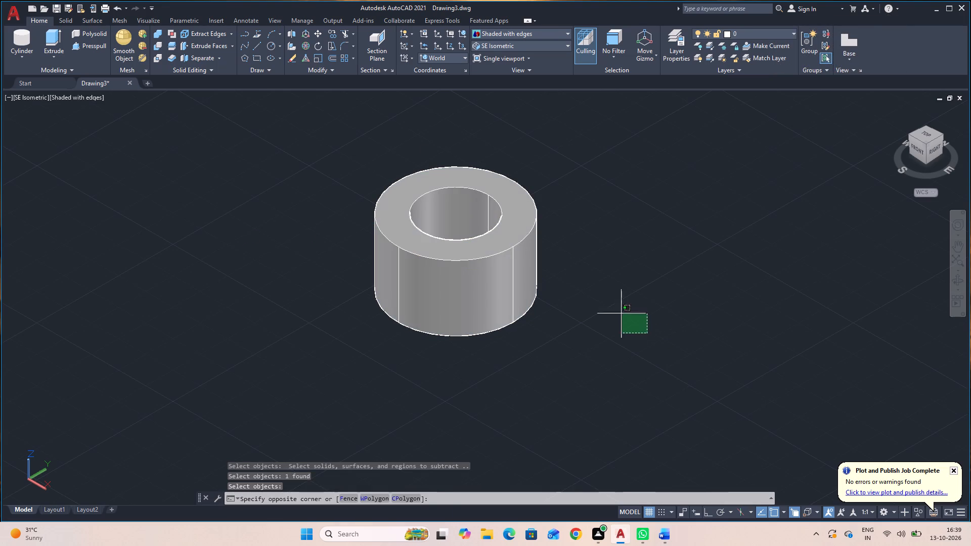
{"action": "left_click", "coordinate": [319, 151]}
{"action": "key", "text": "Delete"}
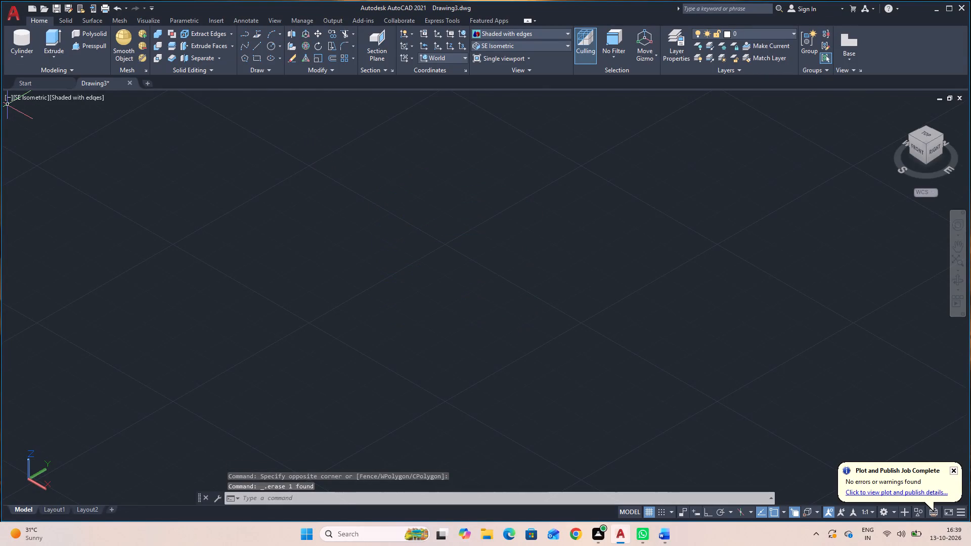
Draw a circle with a radius of 21 in open space on the ground plane.
{"action": "type", "text": "C"}
{"action": "key", "text": "space"}
{"action": "left_click", "coordinate": [376, 338]}
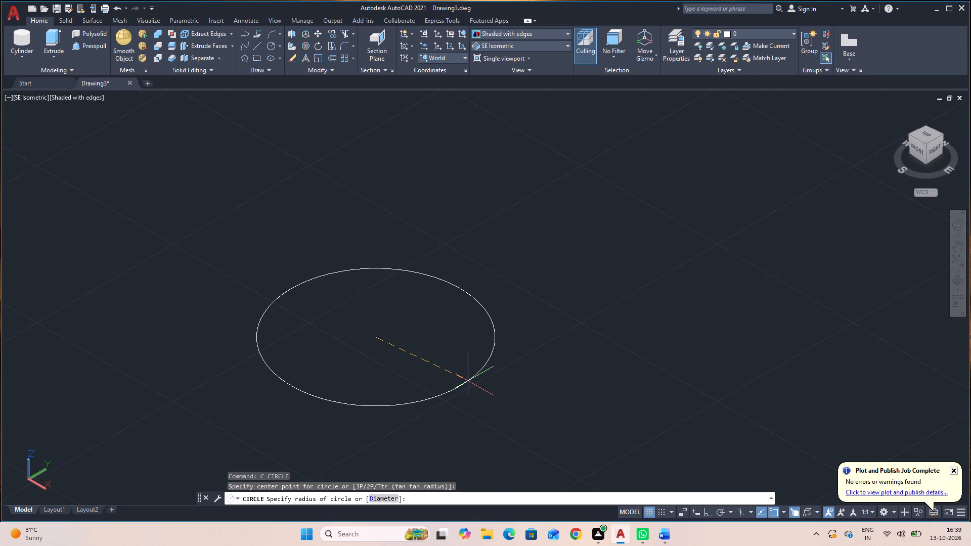
{"action": "type", "text": "21"}
{"action": "key", "text": "Return"}
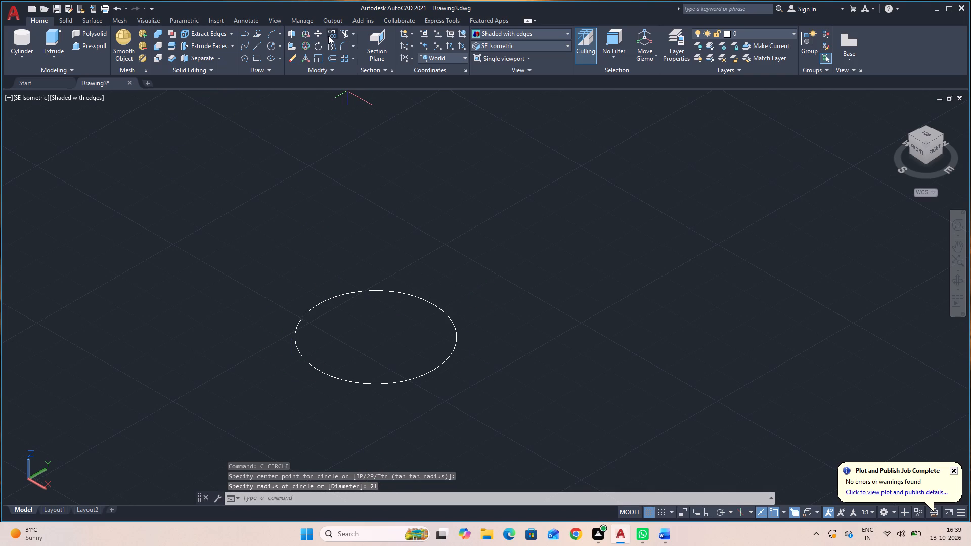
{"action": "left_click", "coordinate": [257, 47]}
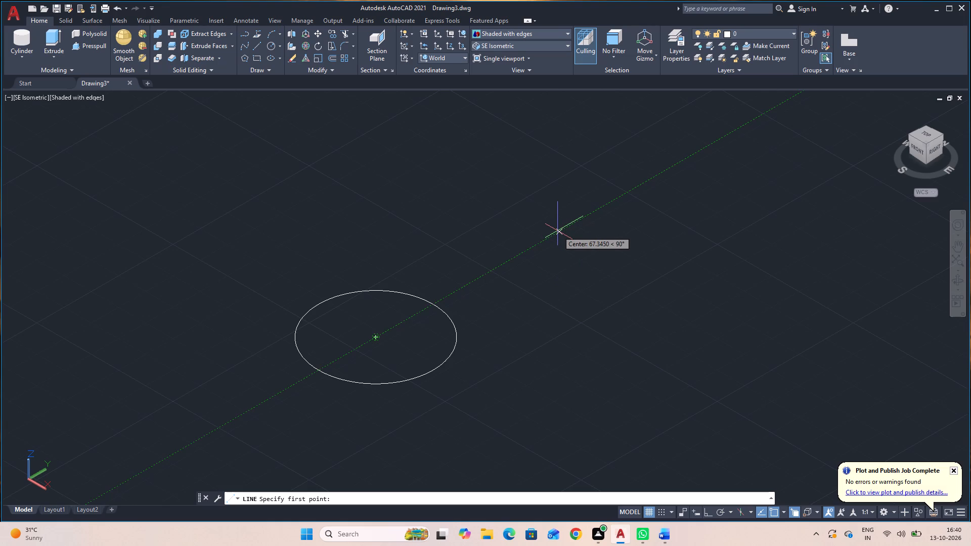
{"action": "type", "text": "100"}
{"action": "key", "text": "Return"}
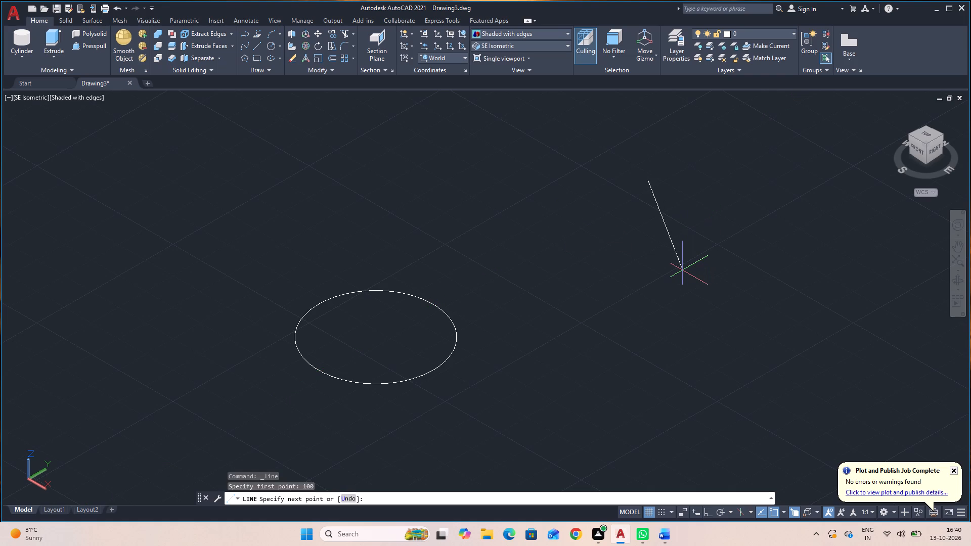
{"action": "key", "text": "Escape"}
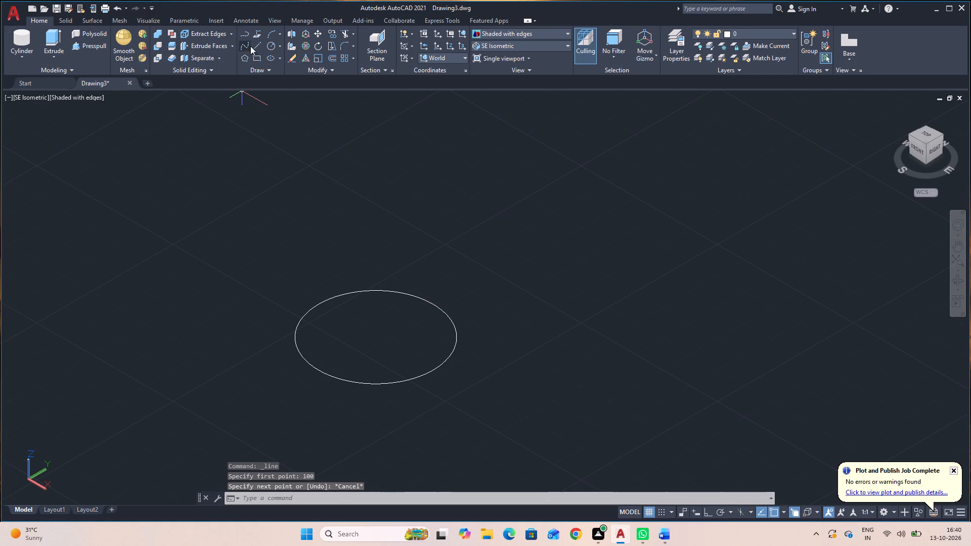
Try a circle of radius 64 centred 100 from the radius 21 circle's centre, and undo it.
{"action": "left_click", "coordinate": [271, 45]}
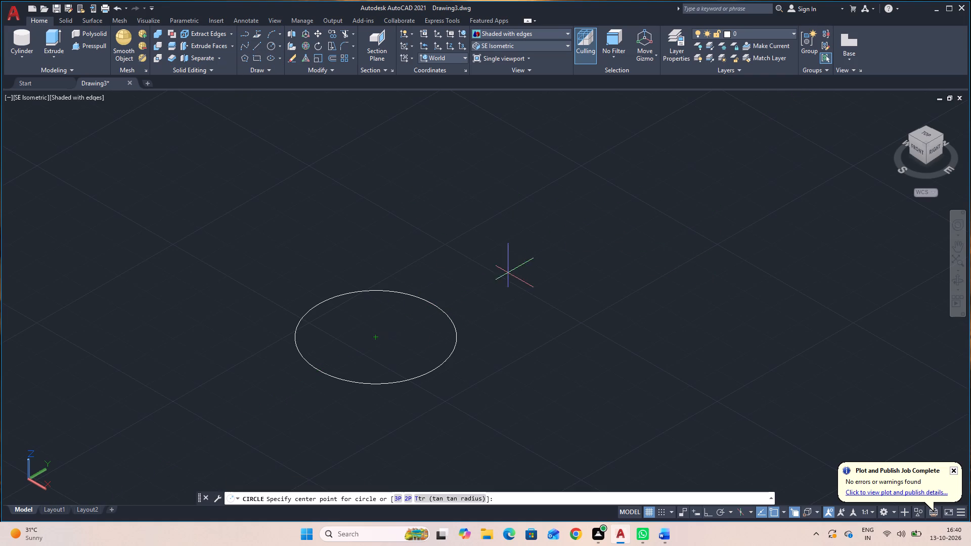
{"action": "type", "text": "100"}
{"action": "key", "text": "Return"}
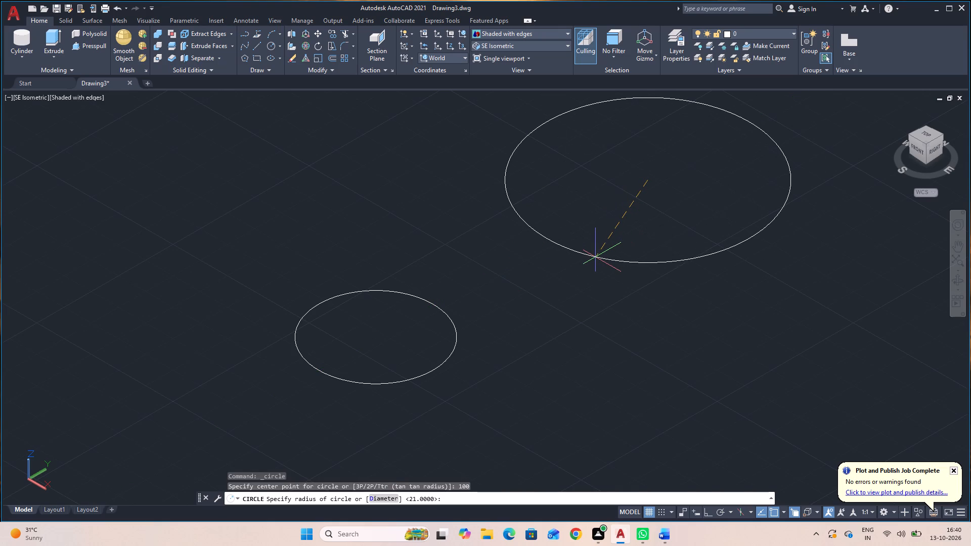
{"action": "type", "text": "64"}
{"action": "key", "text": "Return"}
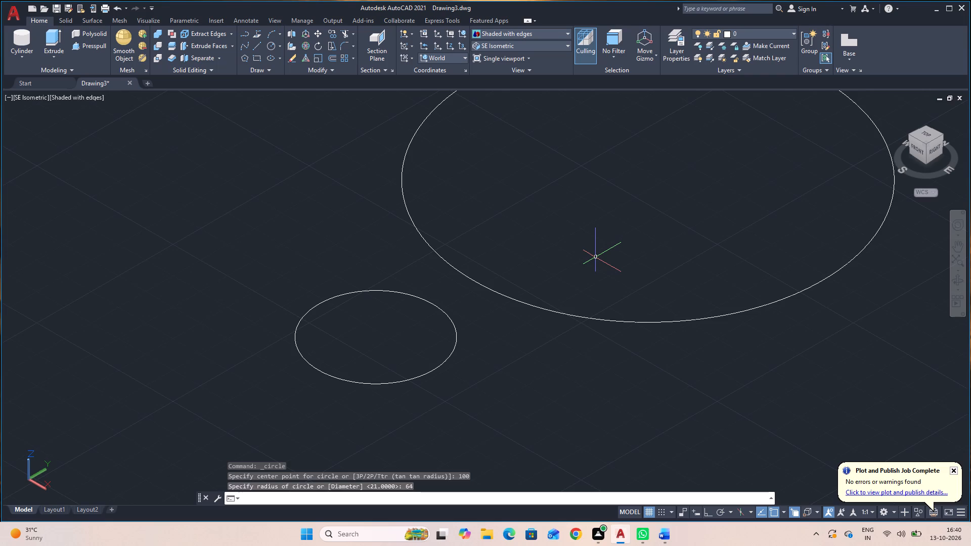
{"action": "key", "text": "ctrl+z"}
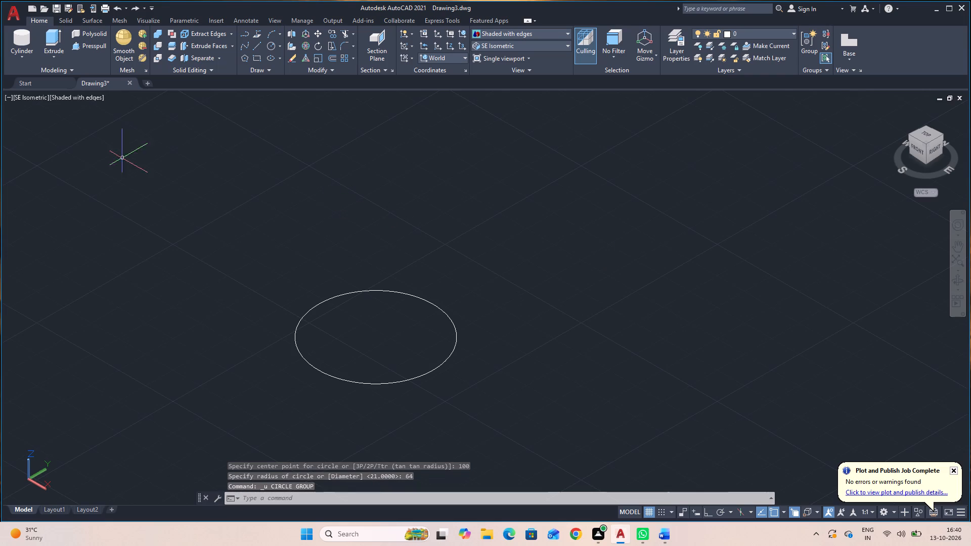
Draw a circle of radius 32 centred 100 from the radius 21 circle's centre, tracked at 90°.
{"action": "left_click", "coordinate": [270, 44]}
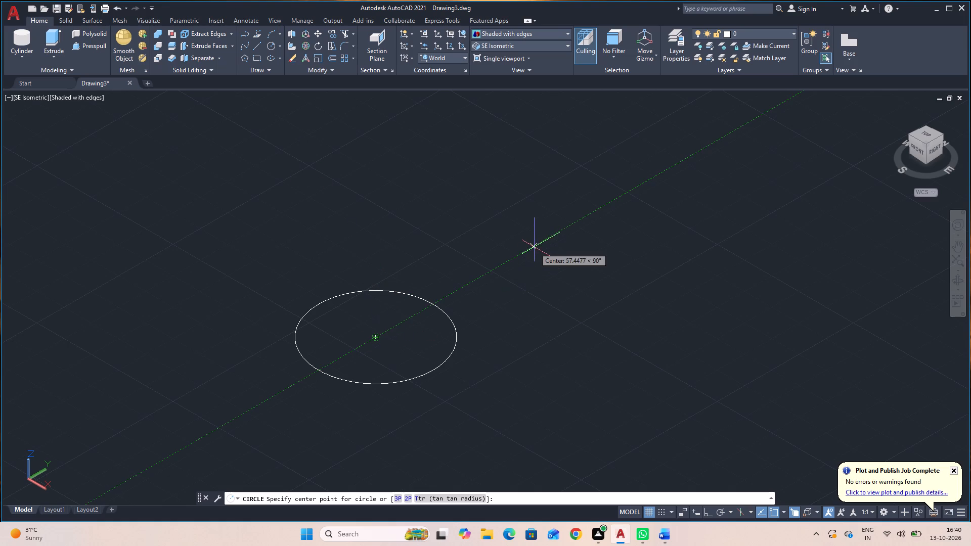
{"action": "type", "text": "100"}
{"action": "key", "text": "Return"}
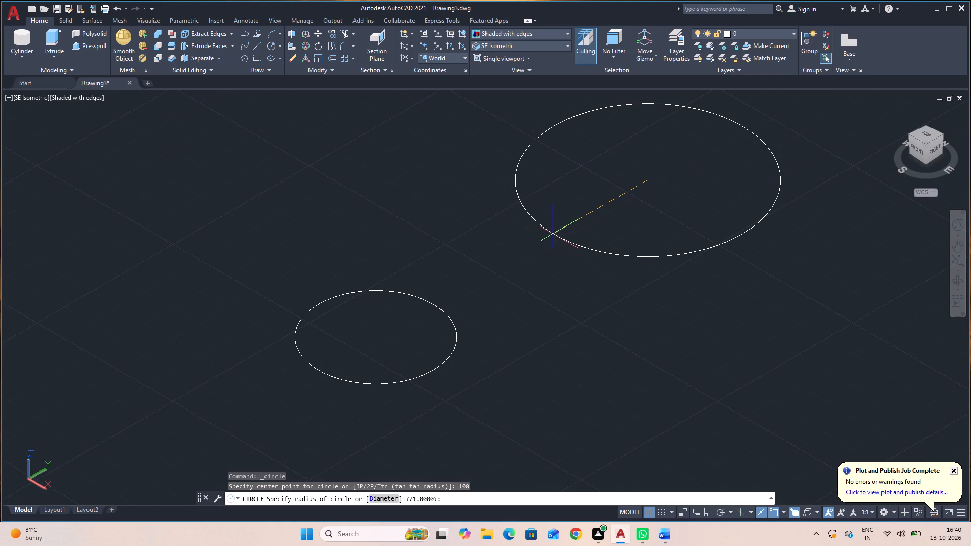
{"action": "type", "text": "35"}
{"action": "key", "text": "BackSpace"}
{"action": "key", "text": "2"}
{"action": "key", "text": "Return"}
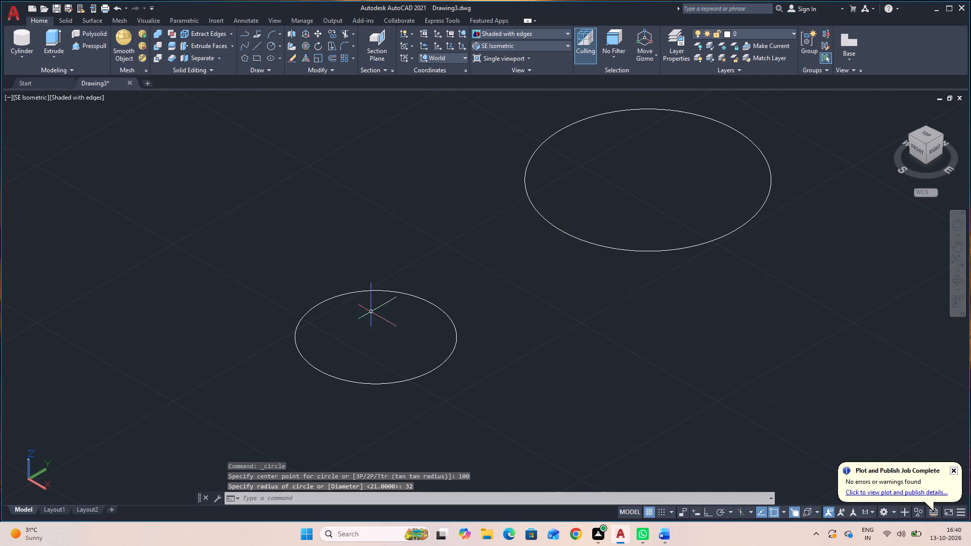
Draw a line tangent to both circles along their upper-left sides, from the small circle to the large one.
{"action": "left_click", "coordinate": [257, 44]}
{"action": "right_click", "coordinate": [302, 307], "text": "shift"}
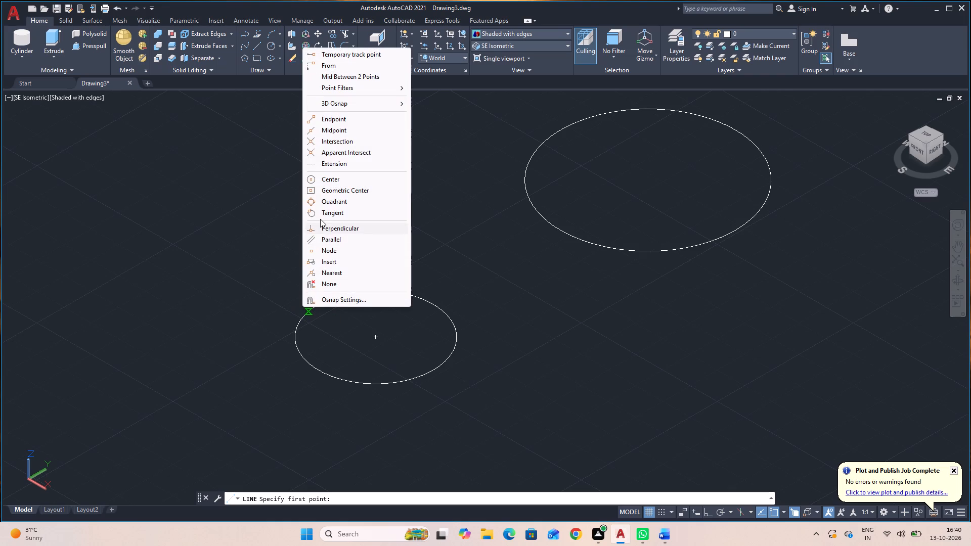
{"action": "left_click", "coordinate": [334, 209]}
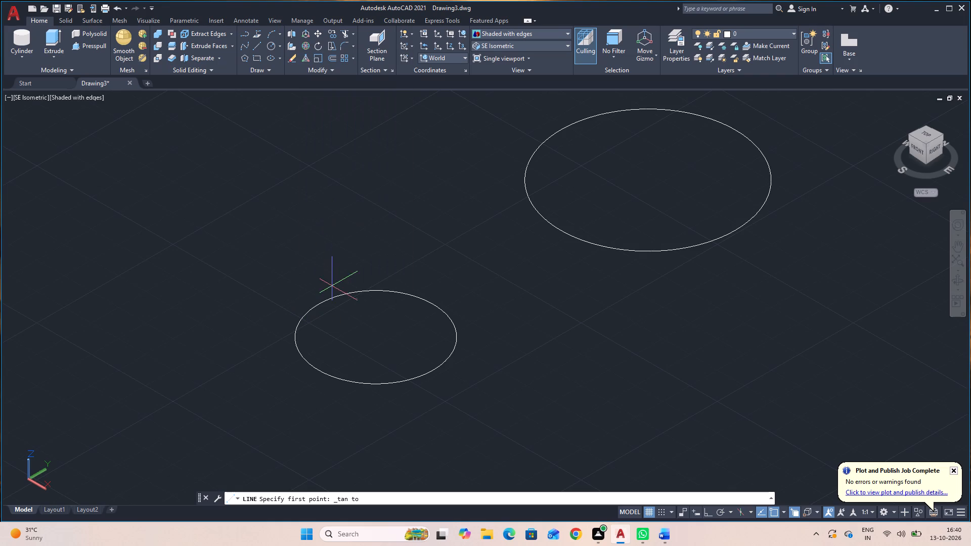
{"action": "left_click", "coordinate": [321, 303]}
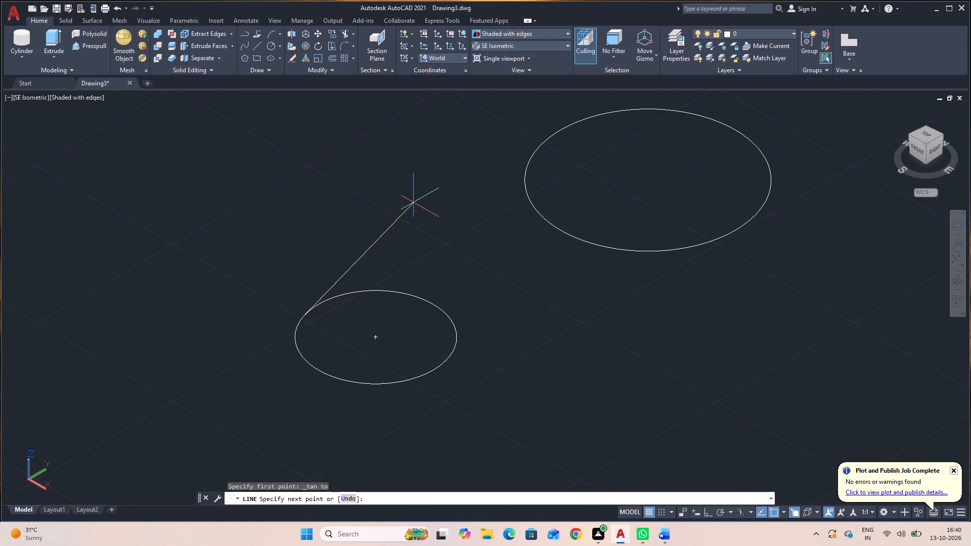
{"action": "right_click", "coordinate": [414, 203], "text": "shift"}
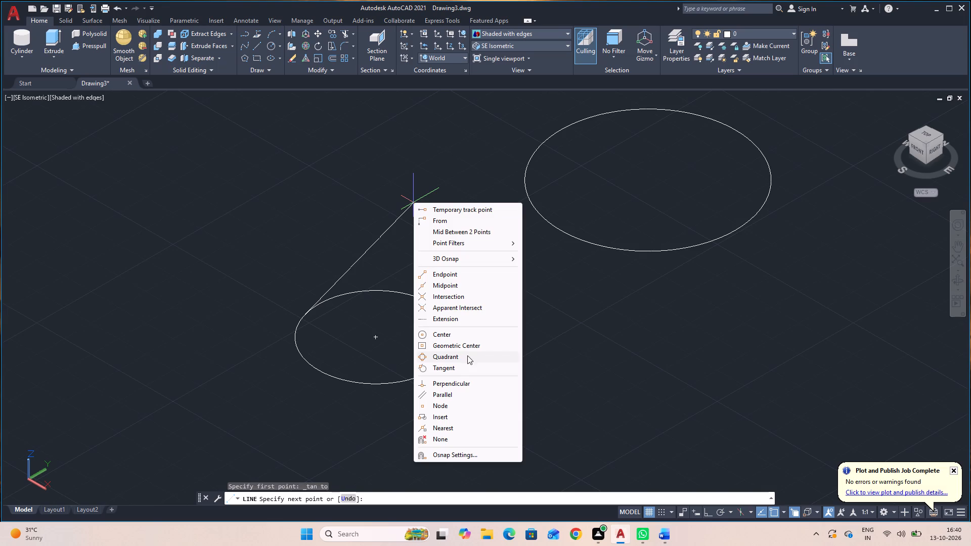
{"action": "left_click", "coordinate": [467, 368]}
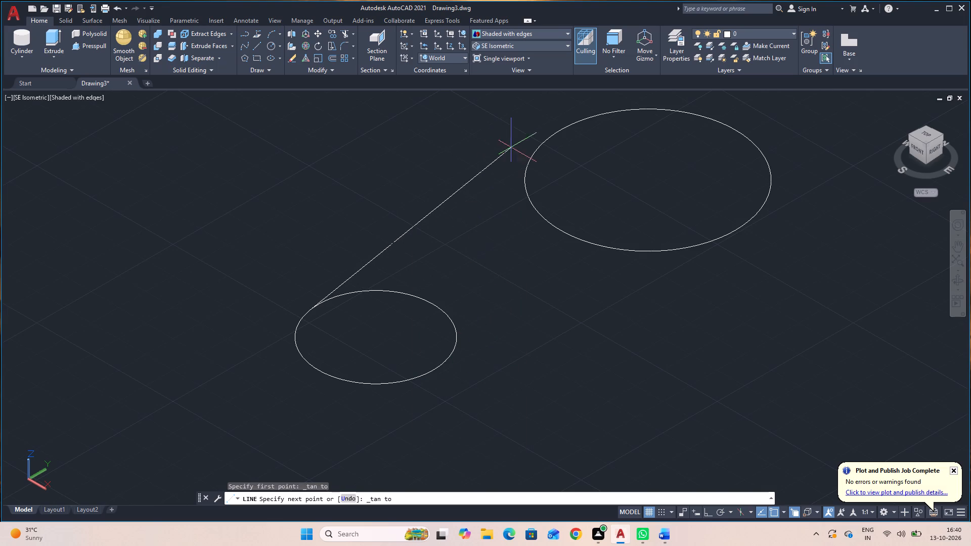
{"action": "left_click", "coordinate": [542, 140]}
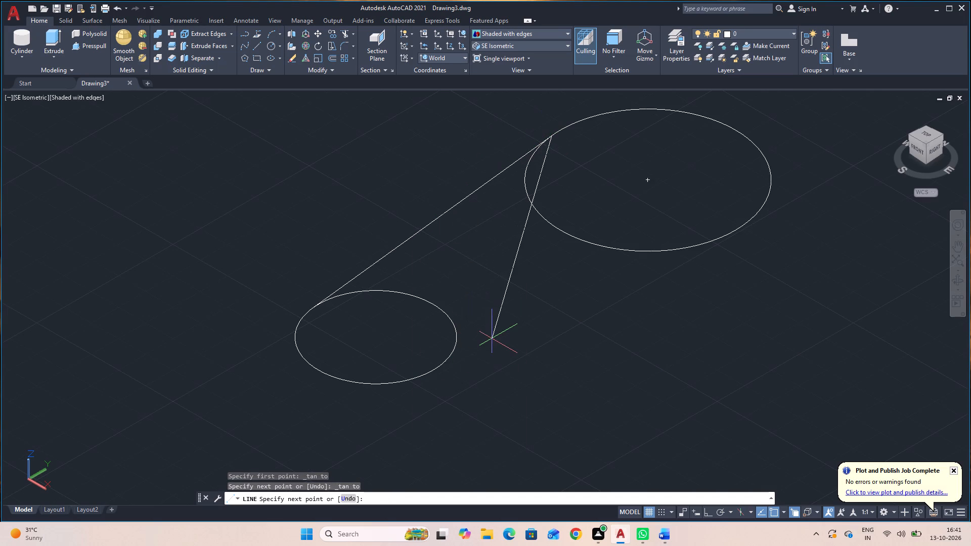
{"action": "key", "text": "Escape"}
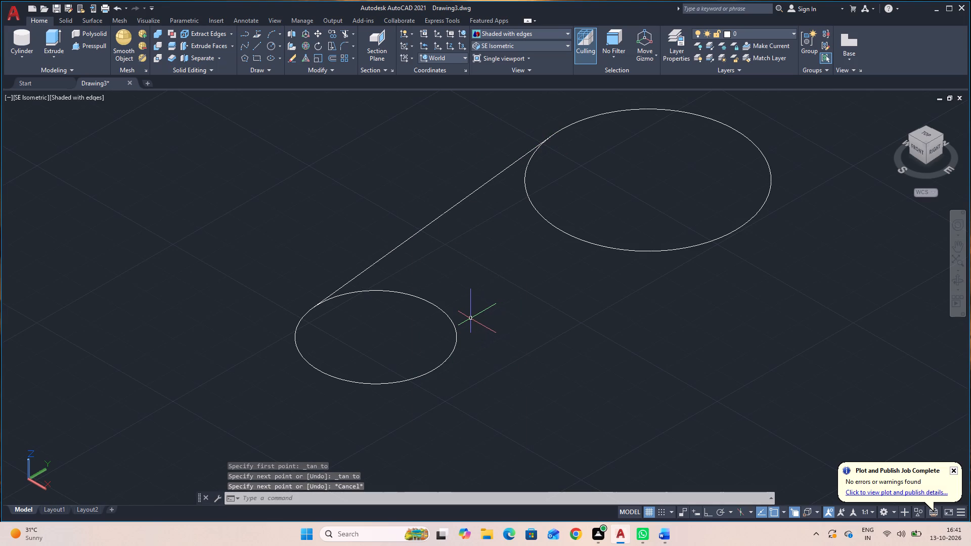
Draw a second line tangent to both circles along their lower-right sides, from the small circle to the large one.
{"action": "key", "text": "space"}
{"action": "right_click", "coordinate": [495, 356], "text": "shift"}
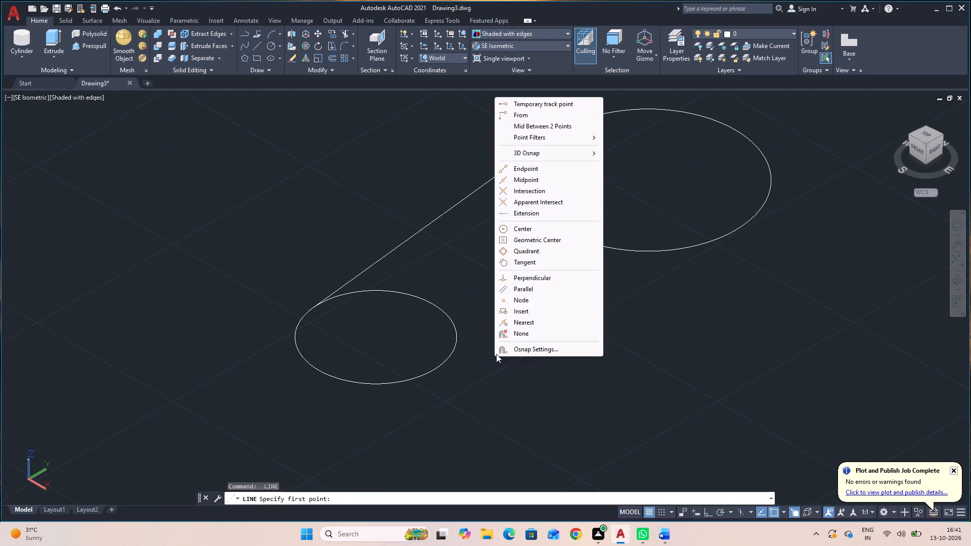
{"action": "left_click", "coordinate": [525, 263]}
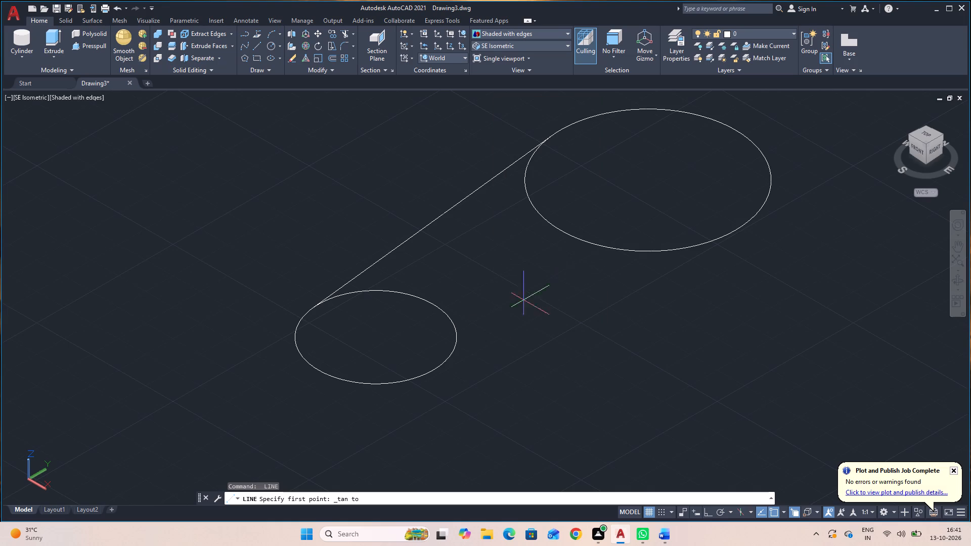
{"action": "left_click", "coordinate": [447, 362]}
{"action": "right_click", "coordinate": [546, 331], "text": "shift"}
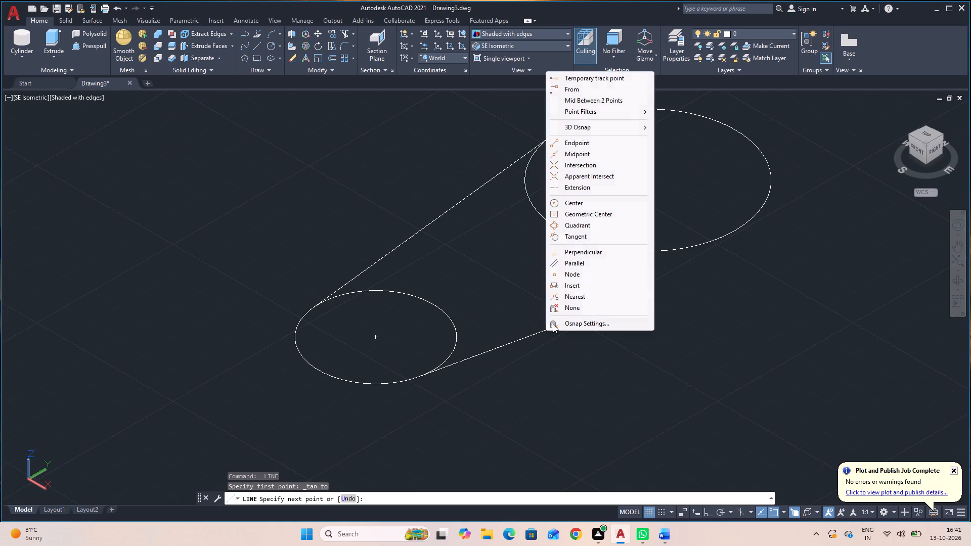
{"action": "left_click", "coordinate": [584, 239]}
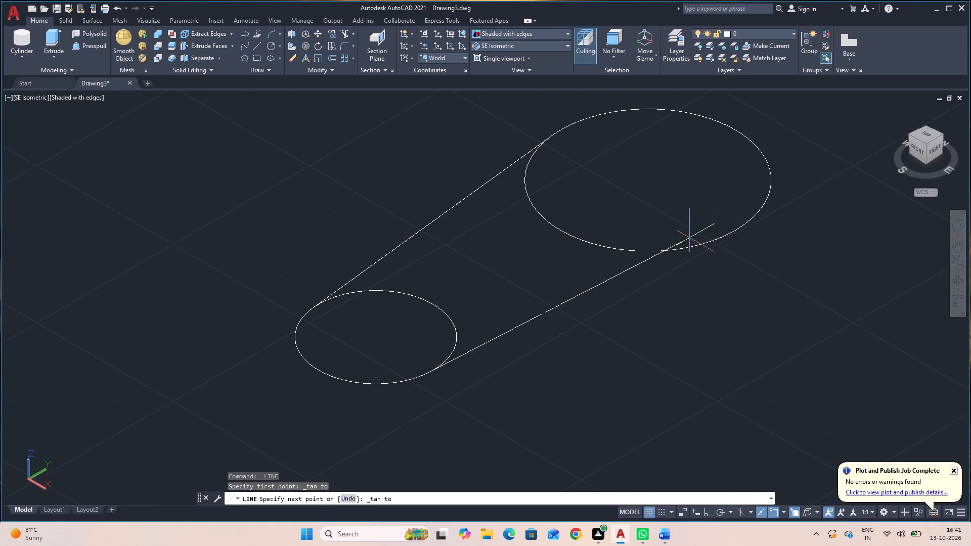
{"action": "left_click", "coordinate": [732, 235]}
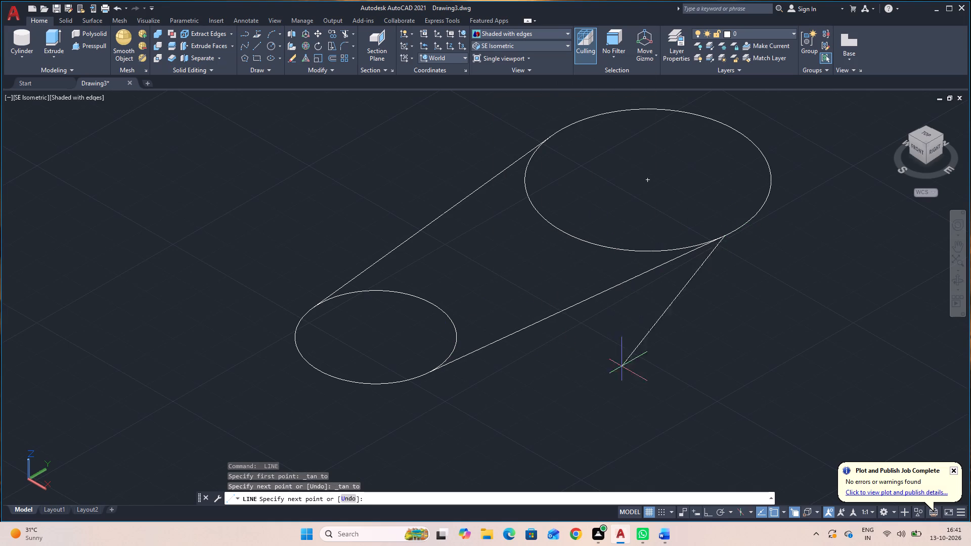
{"action": "key", "text": "Escape"}
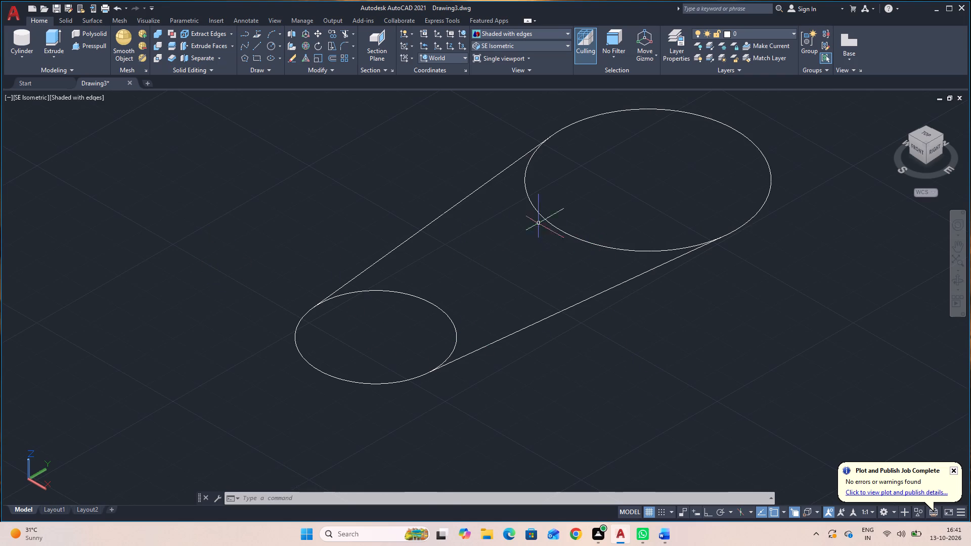
Trim the inner arcs of both circles between the tangent lines, leaving only the tapered outer outline.
{"action": "key", "text": "t"}
{"action": "key", "text": "r"}
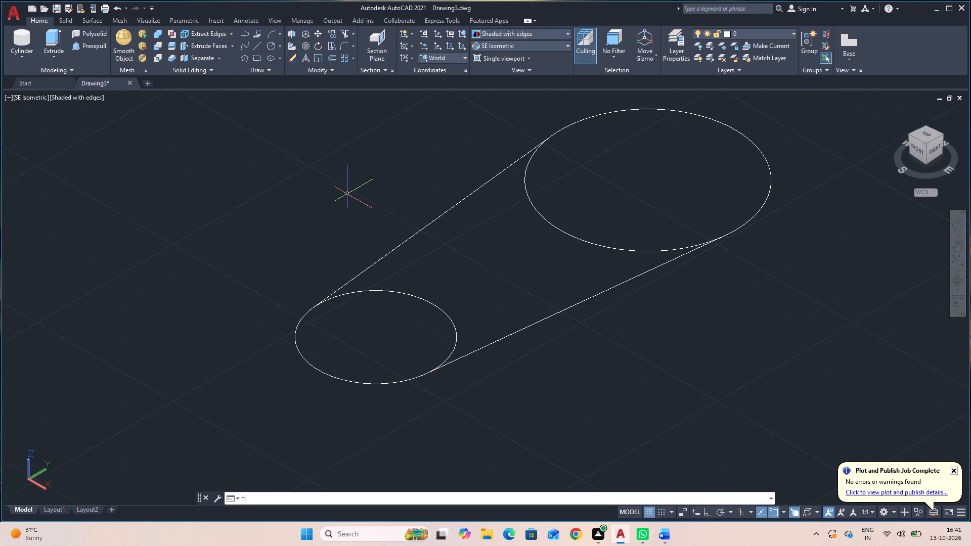
{"action": "key", "text": "space"}
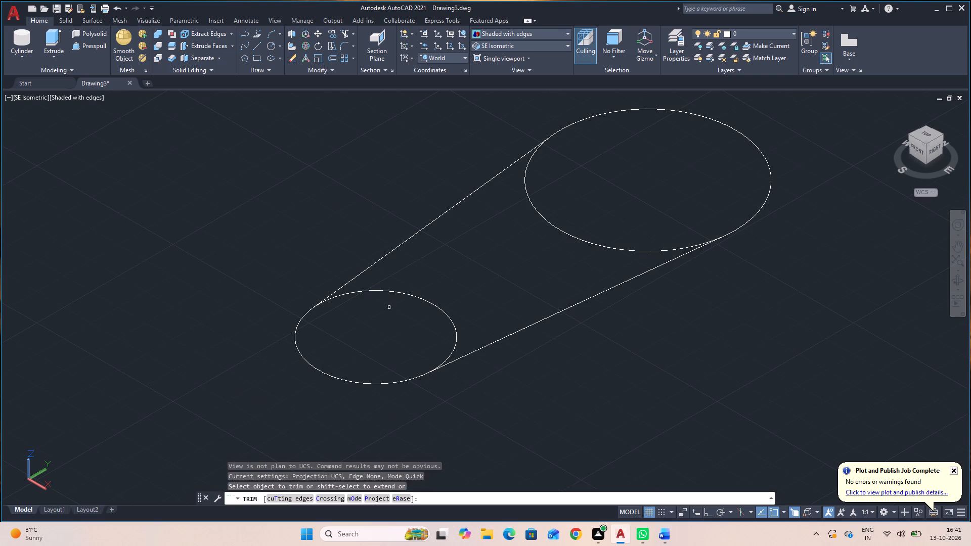
{"action": "left_click", "coordinate": [393, 292]}
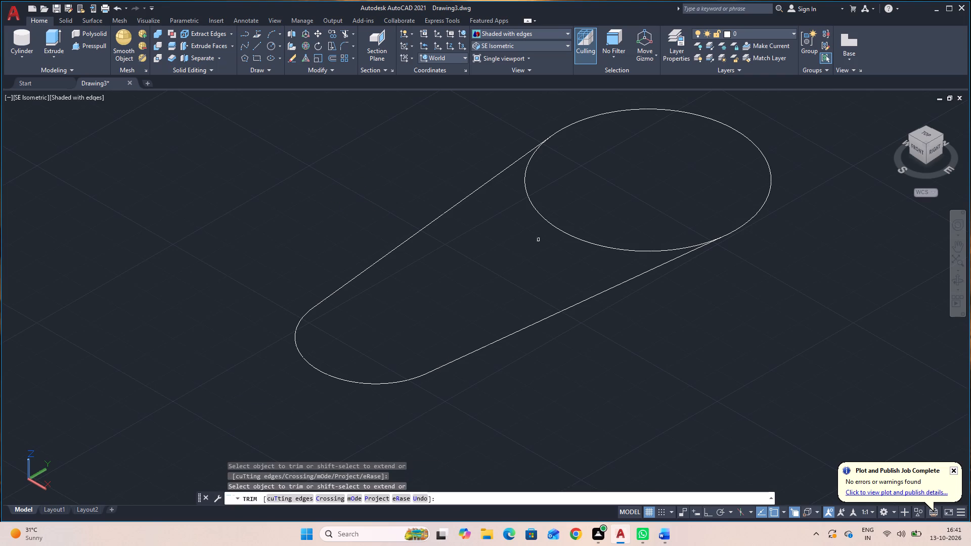
{"action": "left_click", "coordinate": [552, 224]}
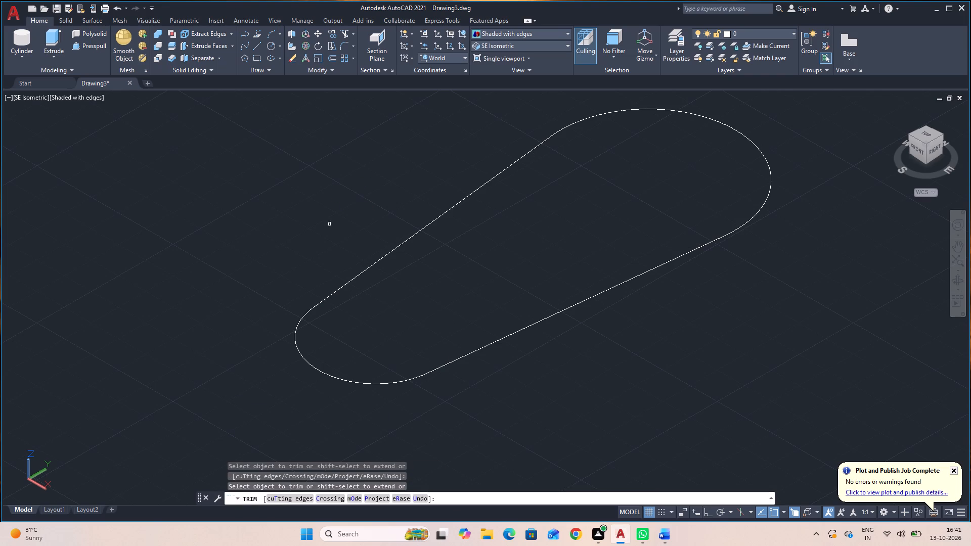
{"action": "key", "text": "Escape"}
Join the two arcs and two tangent lines of the outline into a single closed polyline.
{"action": "left_click", "coordinate": [734, 377]}
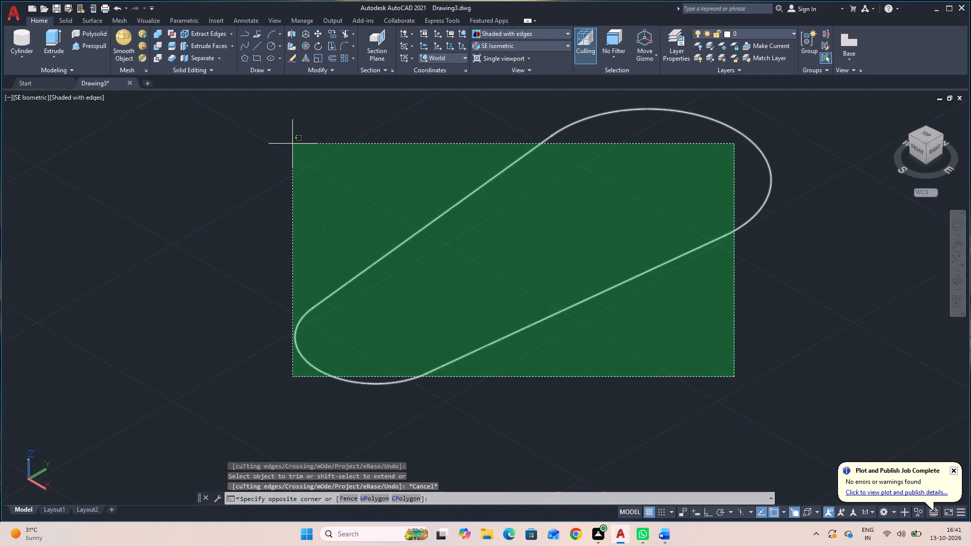
{"action": "left_click", "coordinate": [261, 132]}
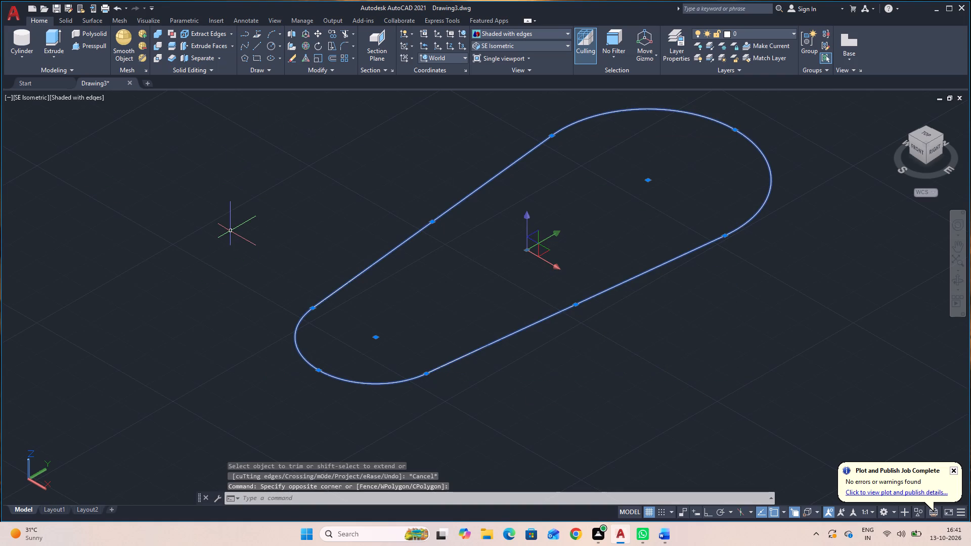
{"action": "key", "text": "j"}
{"action": "key", "text": "Return"}
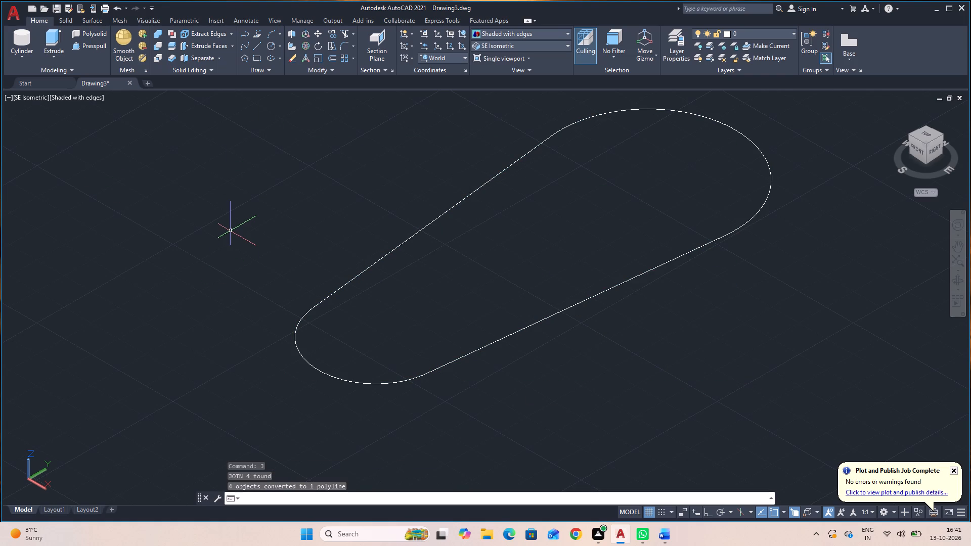
Presspull the closed tapered outline upward by 12 to form a solid plate.
{"action": "left_click", "coordinate": [96, 44]}
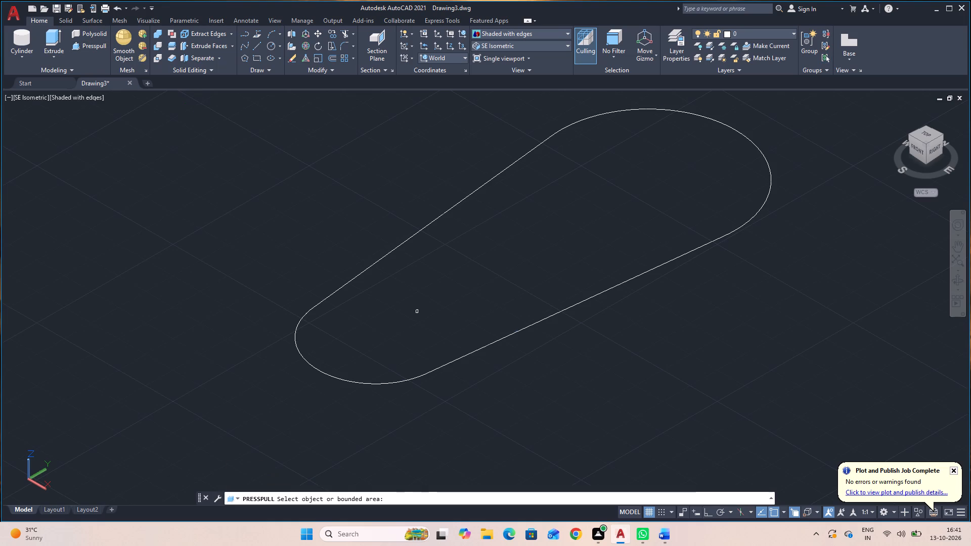
{"action": "left_click", "coordinate": [383, 258]}
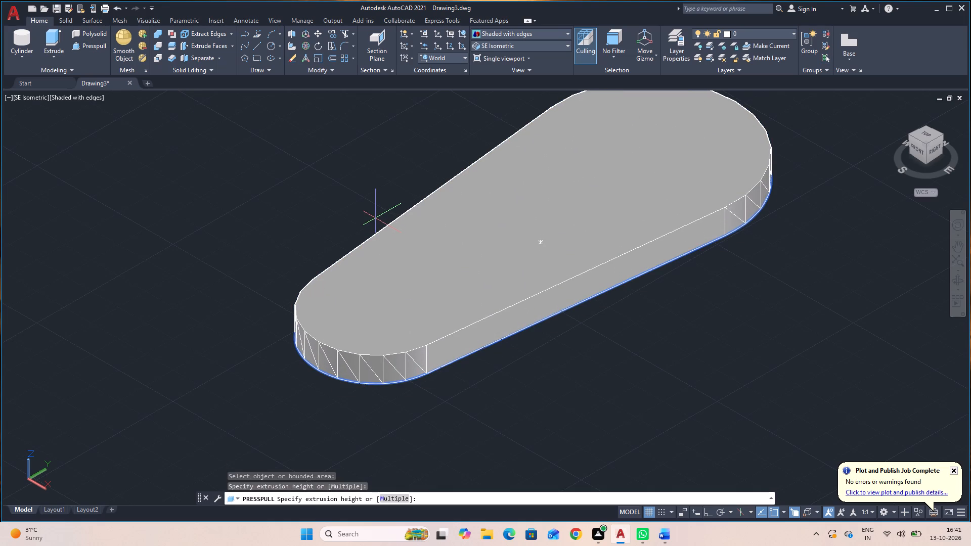
{"action": "type", "text": "12"}
{"action": "key", "text": "Return"}
{"action": "middle_click_drag", "start_coordinate": [356, 186], "coordinate": [349, 230]}
{"action": "key", "text": "Escape"}
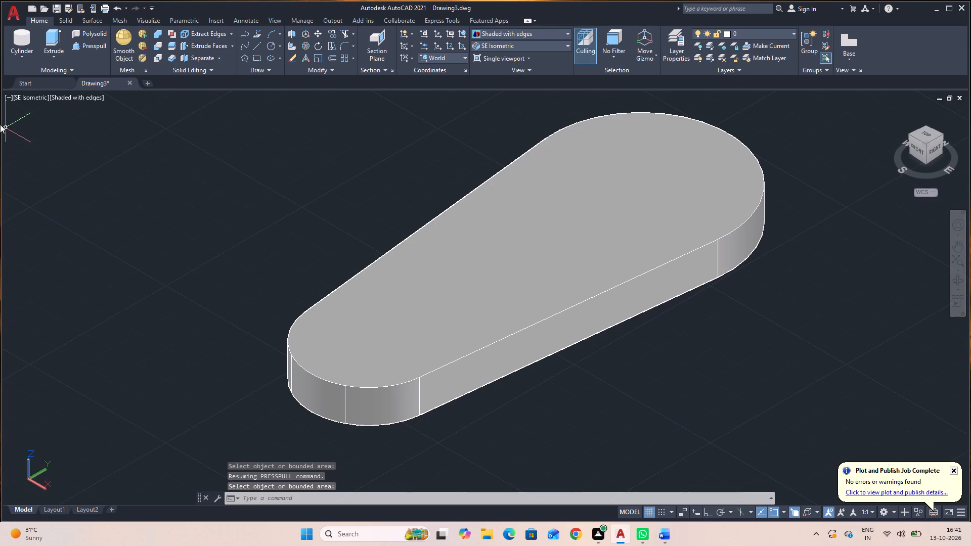
Add a cylinder of radius 21 and height 12 on the plate's top face, concentric with the small rounded end.
{"action": "left_click", "coordinate": [22, 34]}
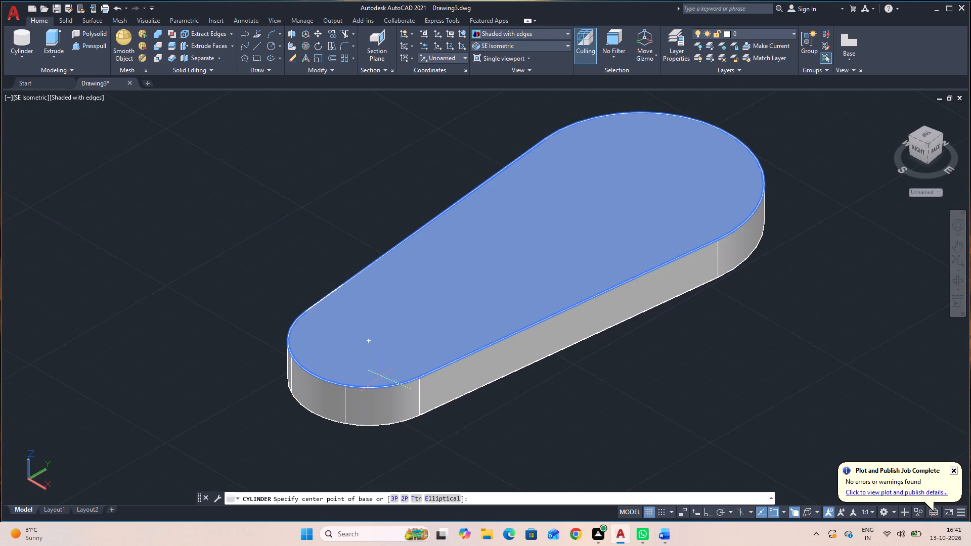
{"action": "left_click", "coordinate": [369, 341]}
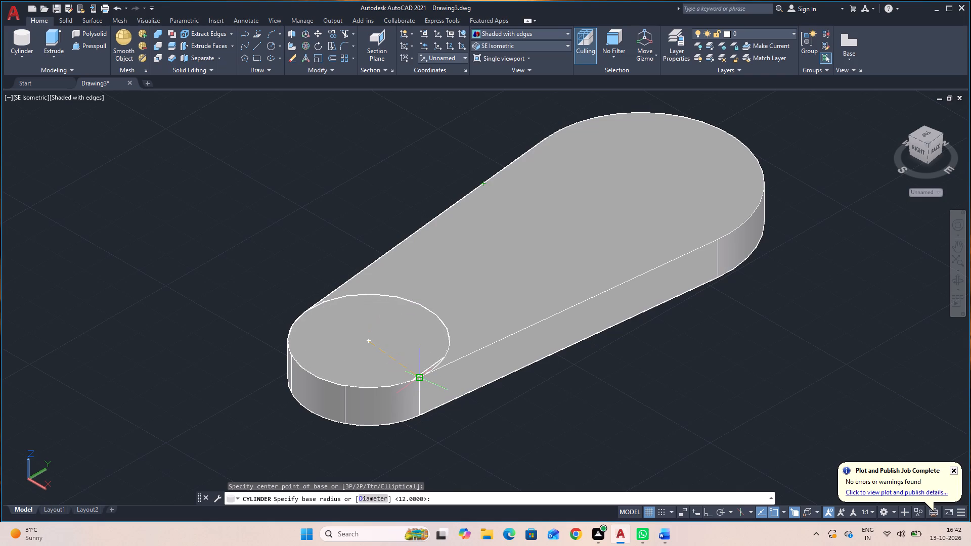
{"action": "left_click", "coordinate": [422, 375]}
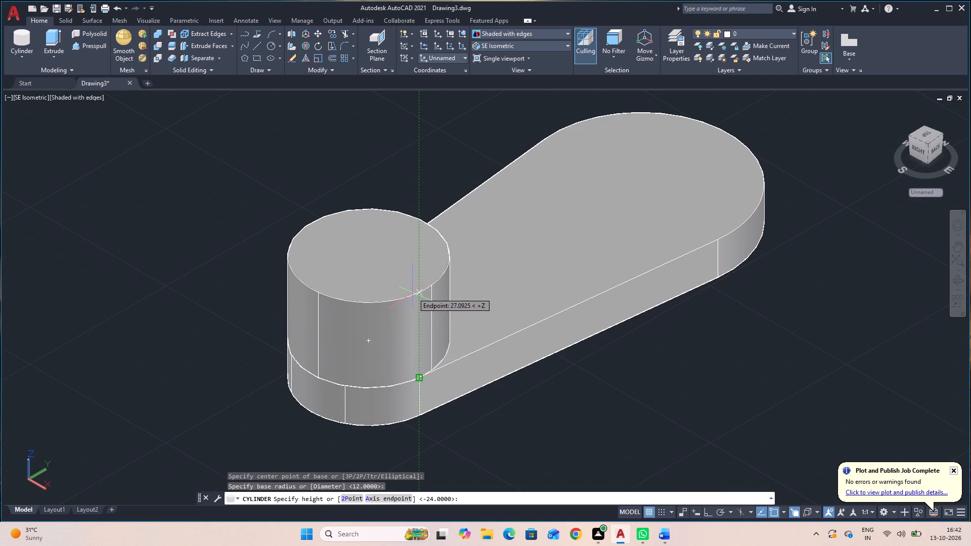
{"action": "type", "text": "12"}
{"action": "key", "text": "Return"}
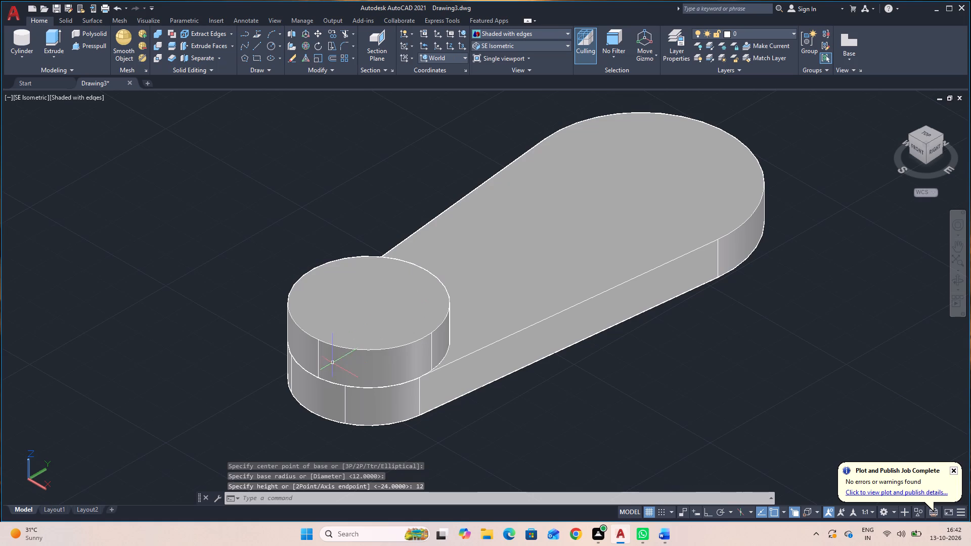
Union the small-end cylinder with the tapered base plate into one solid.
{"action": "left_click", "coordinate": [333, 372]}
{"action": "left_click", "coordinate": [326, 398]}
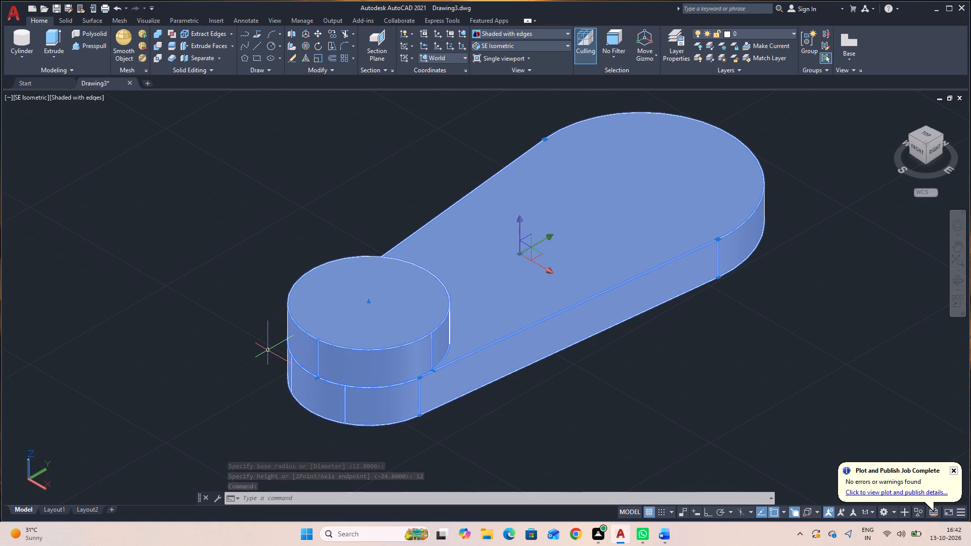
{"action": "type", "text": "UNIN"}
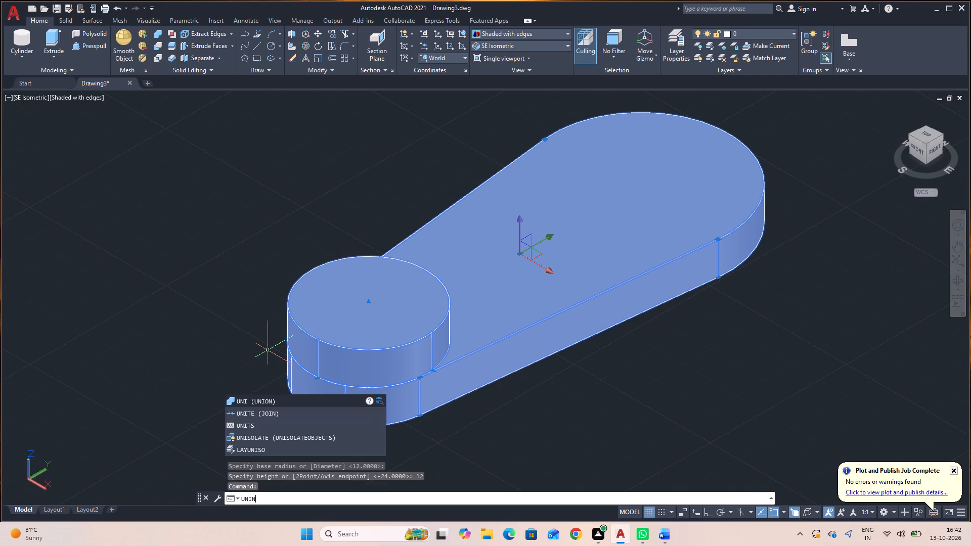
{"action": "key", "text": "BackSpace"}
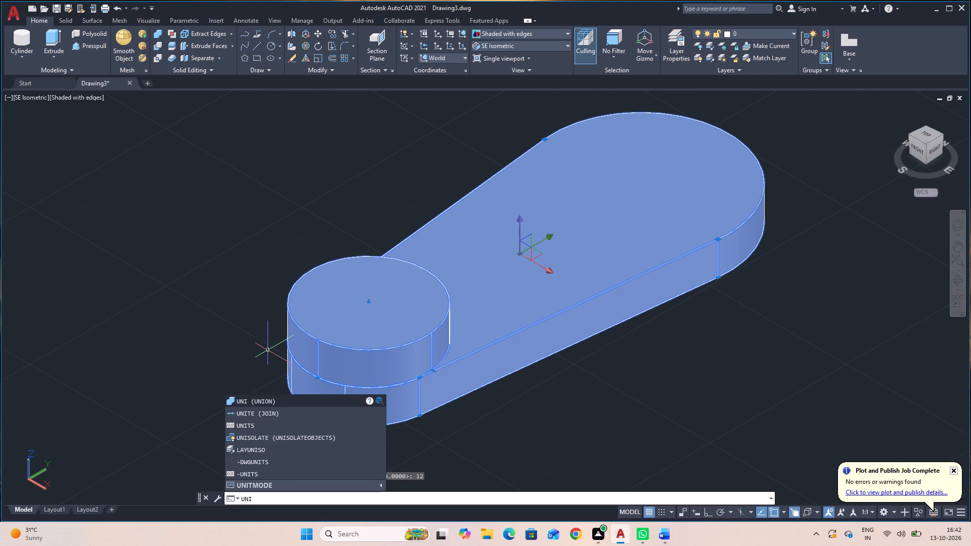
{"action": "type", "text": "OON"}
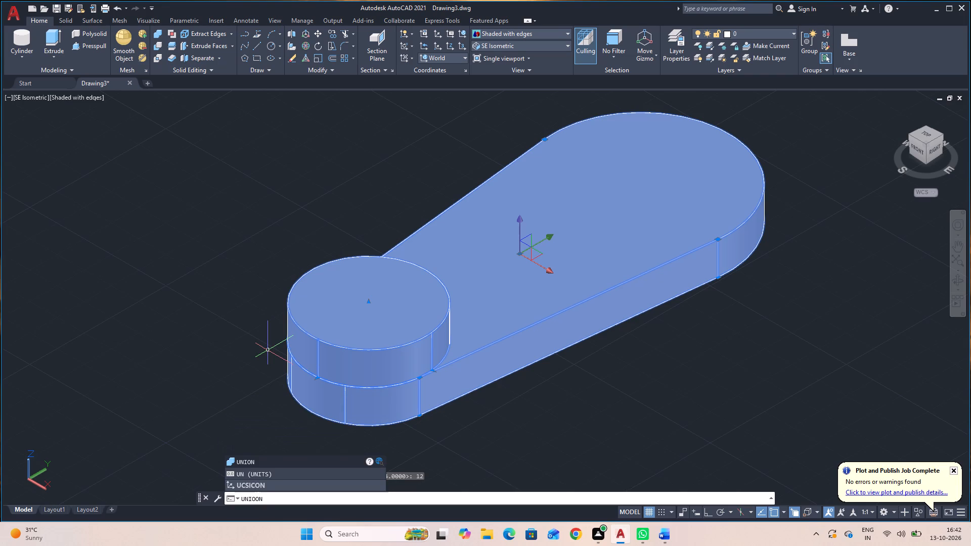
{"action": "key", "text": "Return"}
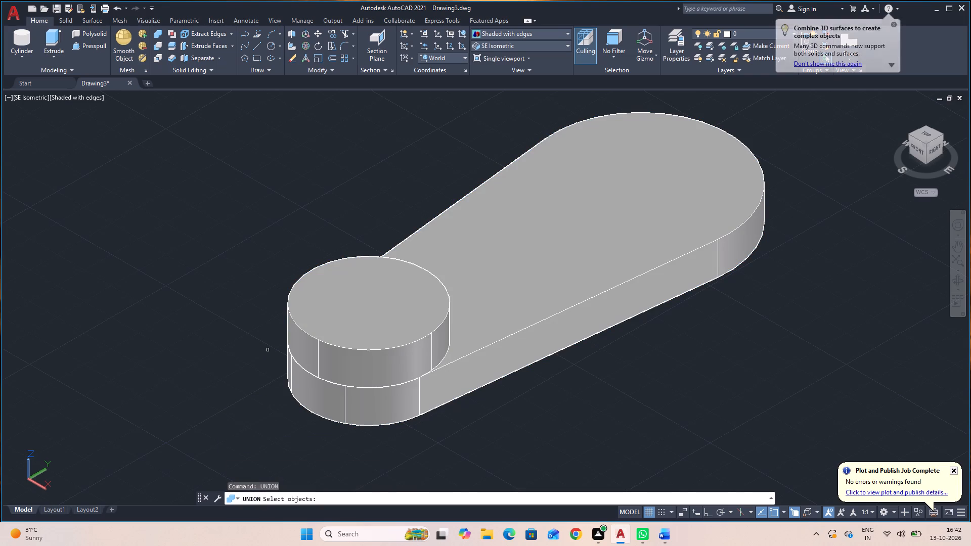
{"action": "left_click", "coordinate": [519, 268]}
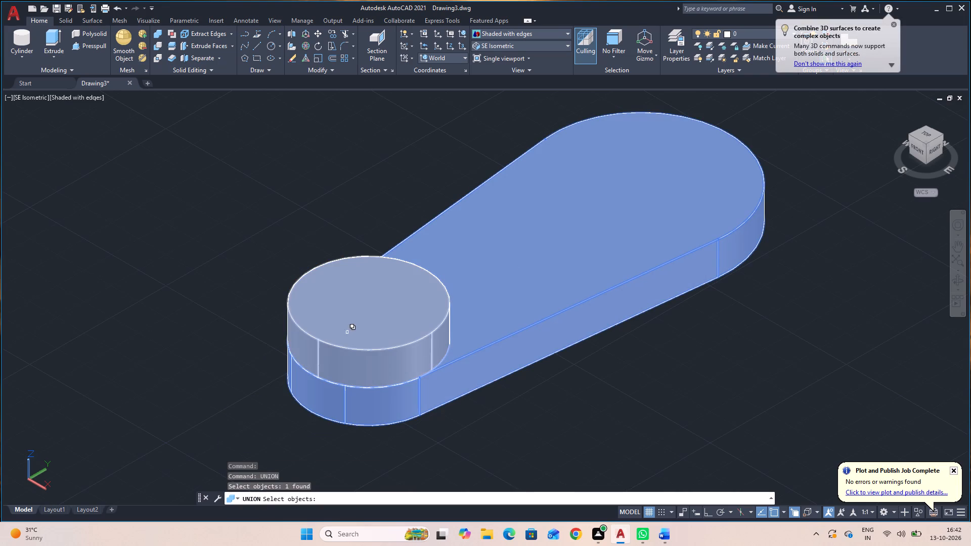
{"action": "left_click", "coordinate": [357, 319]}
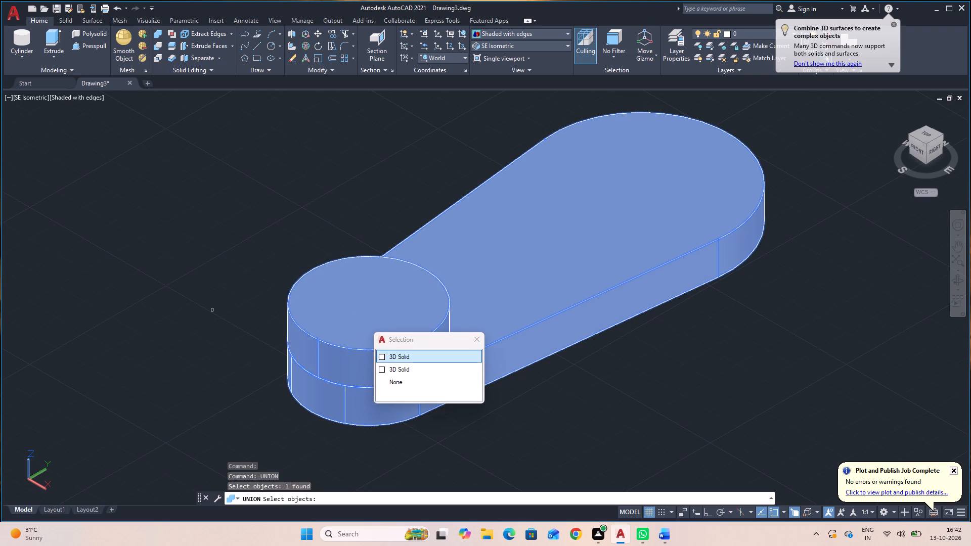
{"action": "key", "text": "space"}
{"action": "key", "text": "space"}
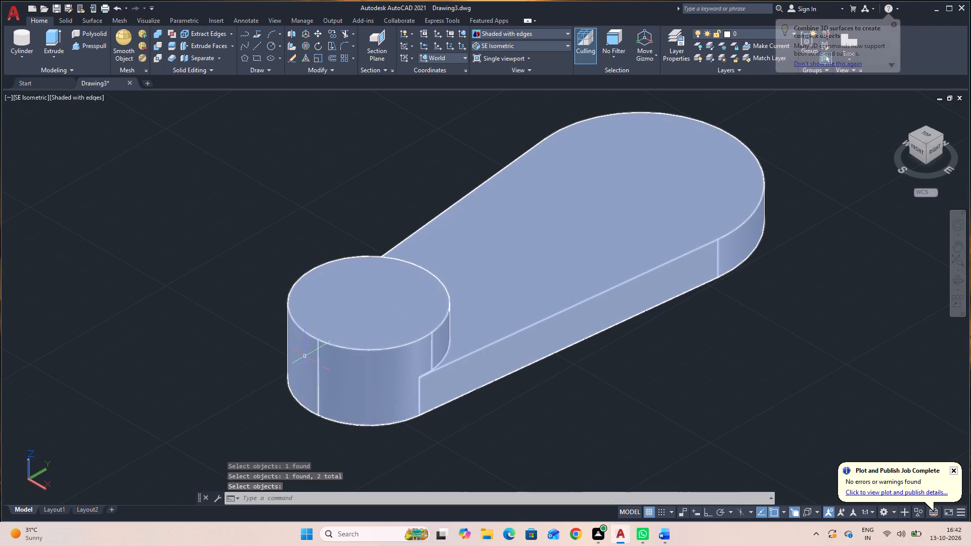
Create a cylinder of radius 12 and height -24 from the top centre of the small boss, going down through it.
{"action": "left_click", "coordinate": [31, 34]}
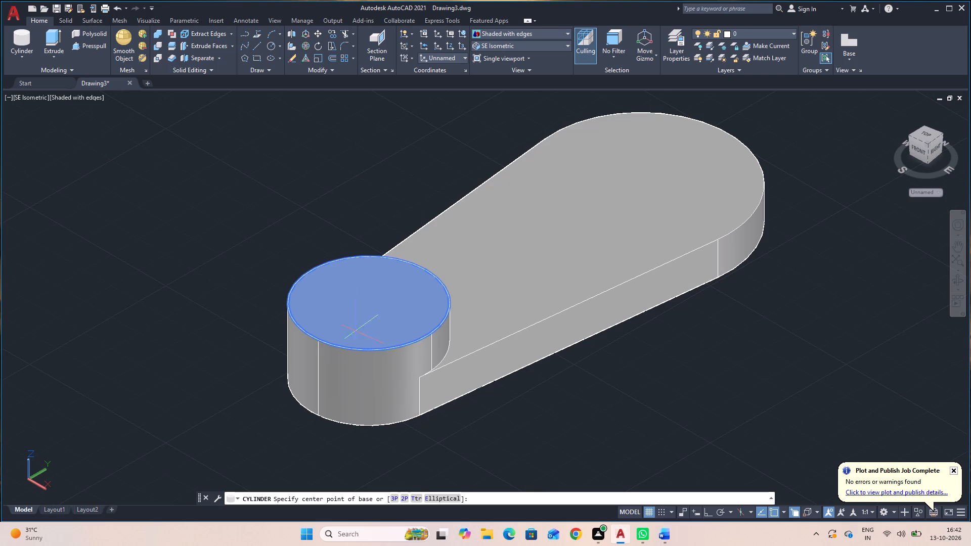
{"action": "left_click", "coordinate": [369, 302]}
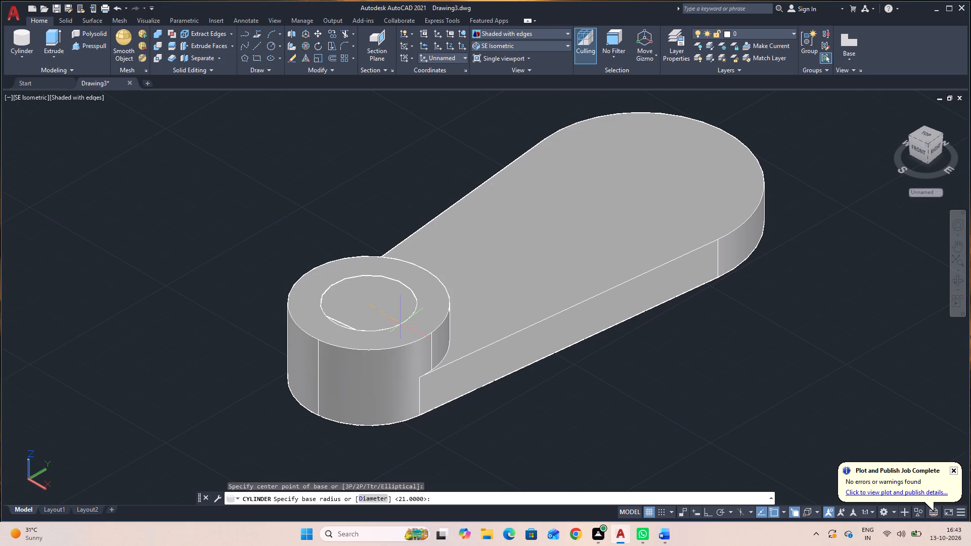
{"action": "type", "text": "12"}
{"action": "key", "text": "Return"}
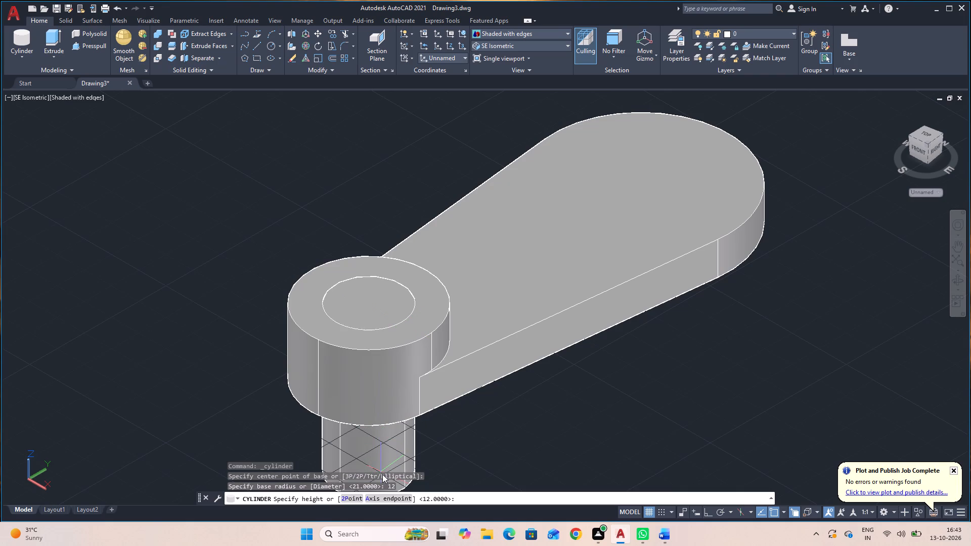
{"action": "key", "text": "minus"}
{"action": "type", "text": "24"}
{"action": "key", "text": "Return"}
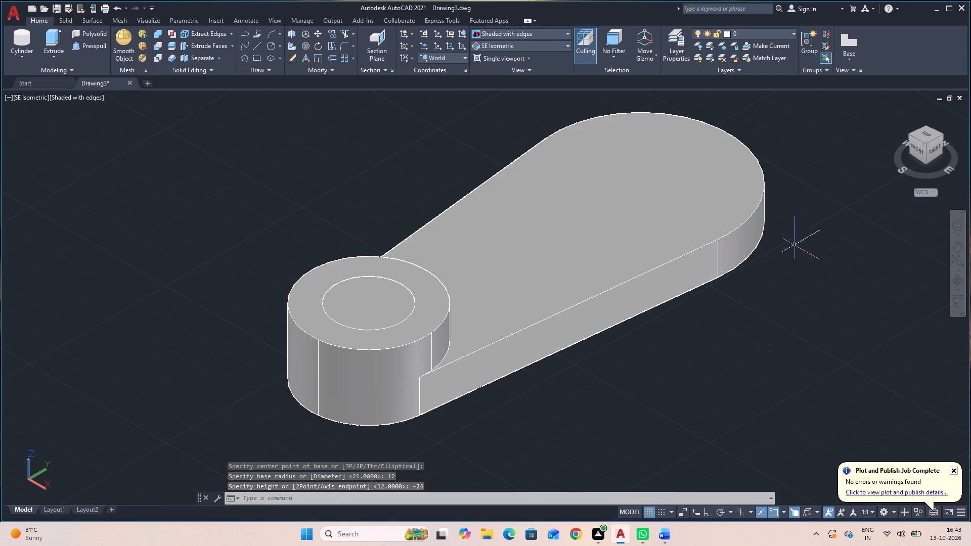
Add a cylinder of radius 32 and height 24 on the plate's top face, concentric with the large rounded end.
{"action": "left_click", "coordinate": [13, 36]}
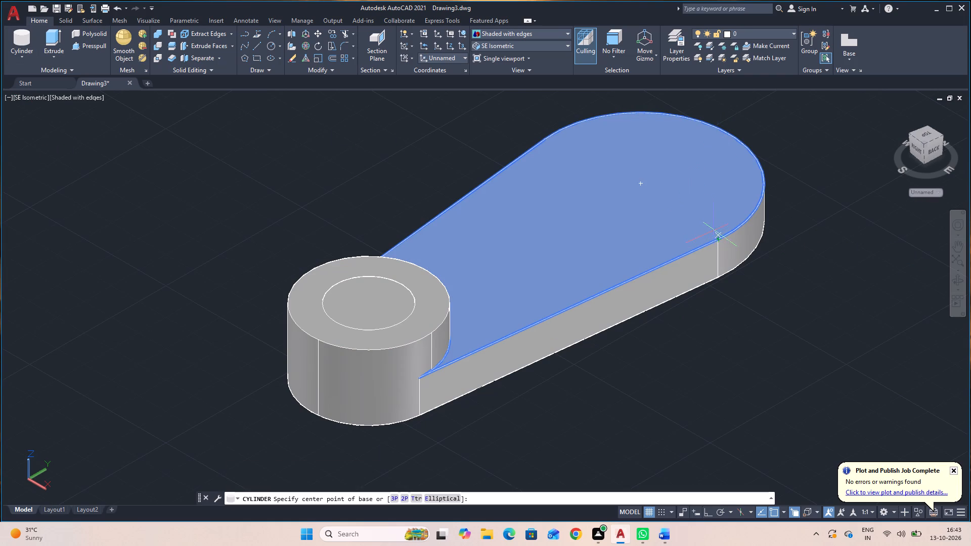
{"action": "left_click", "coordinate": [641, 184]}
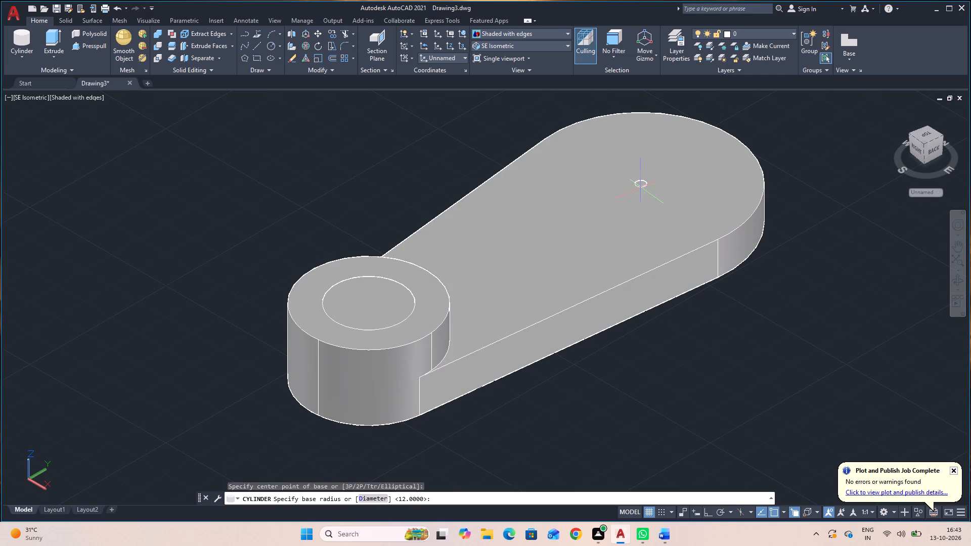
{"action": "left_click", "coordinate": [754, 215]}
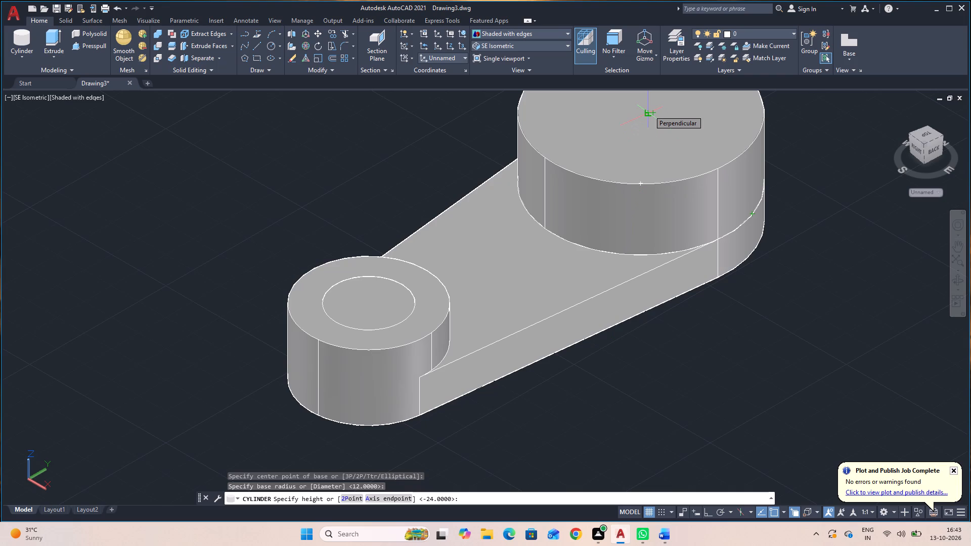
{"action": "type", "text": "24"}
{"action": "key", "text": "Return"}
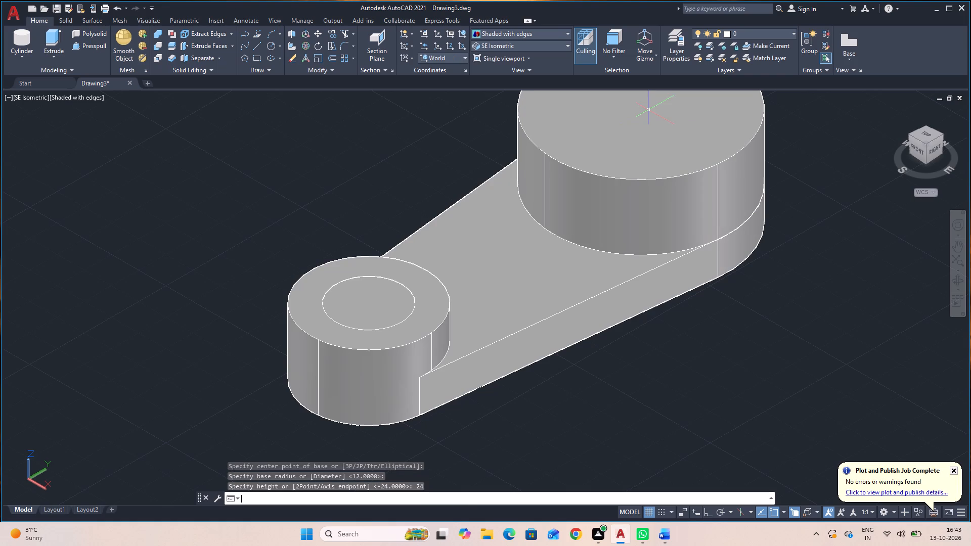
Union the large-end cylinder with the link body, leaving the small boss's inner cylinder separate.
{"action": "scroll", "coordinate": [639, 306], "scroll_direction": "down", "scroll_amount": 2}
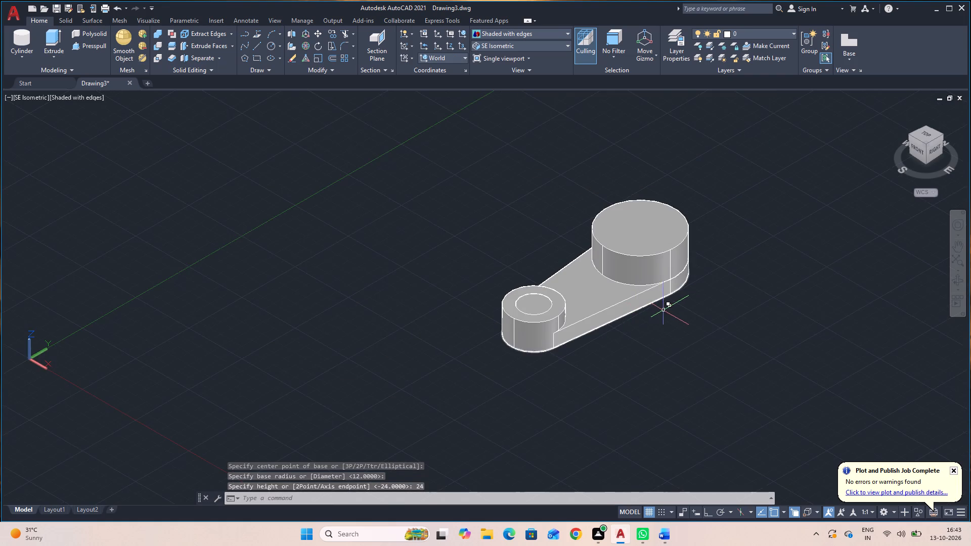
{"action": "scroll", "coordinate": [664, 310], "scroll_direction": "up", "scroll_amount": 1}
{"action": "middle_click_drag", "start_coordinate": [673, 325], "coordinate": [633, 374]}
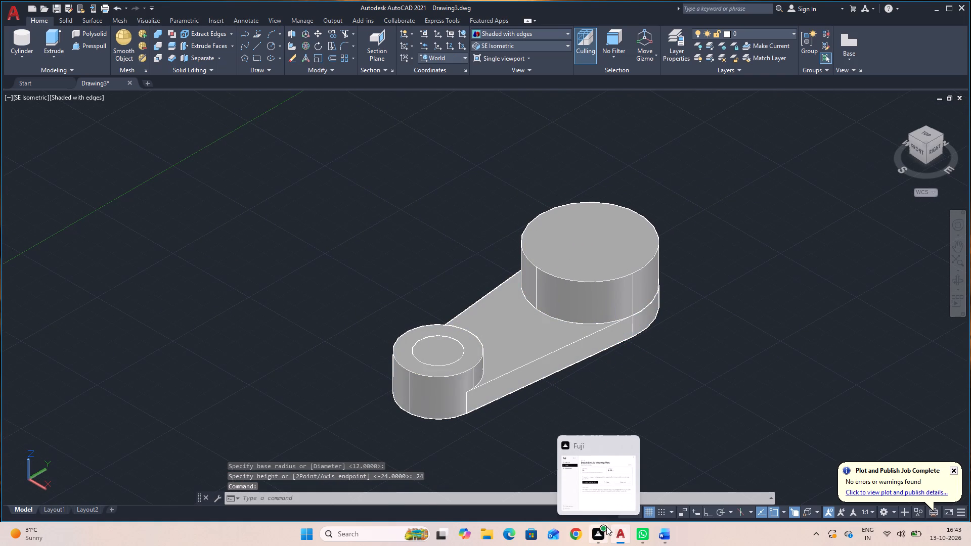
{"action": "type", "text": "UNI"}
{"action": "key", "text": "o"}
{"action": "key", "text": "n"}
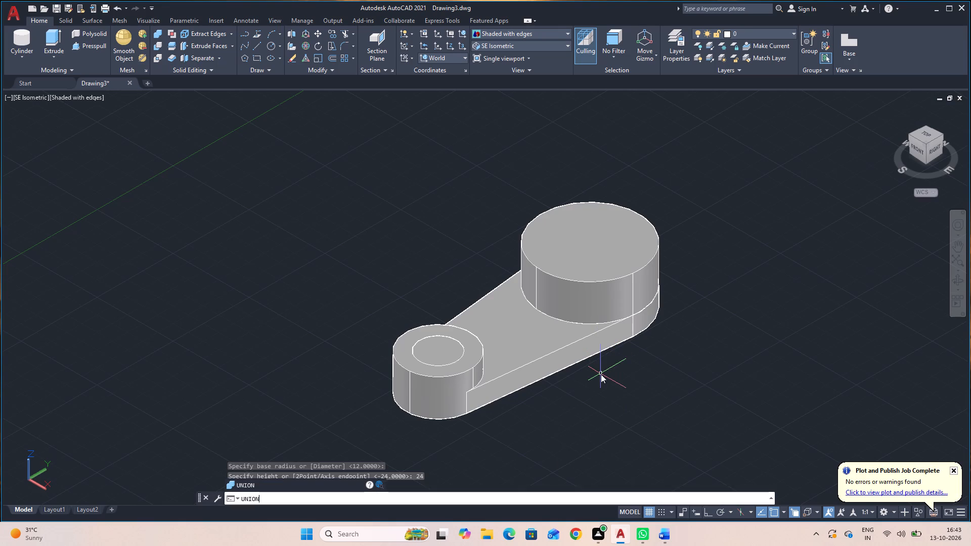
{"action": "key", "text": "space"}
{"action": "left_click", "coordinate": [566, 350]}
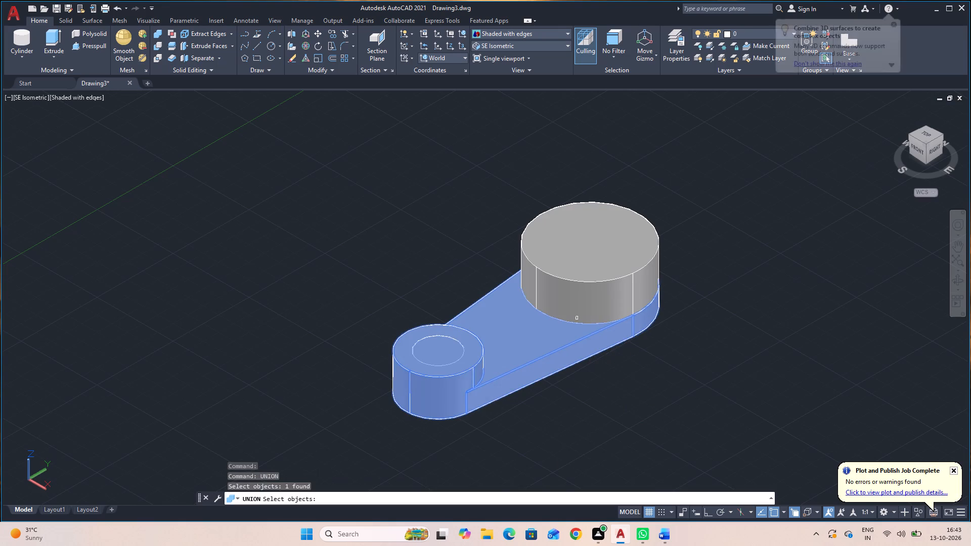
{"action": "left_click", "coordinate": [591, 294]}
{"action": "key", "text": "space"}
{"action": "key", "text": "space"}
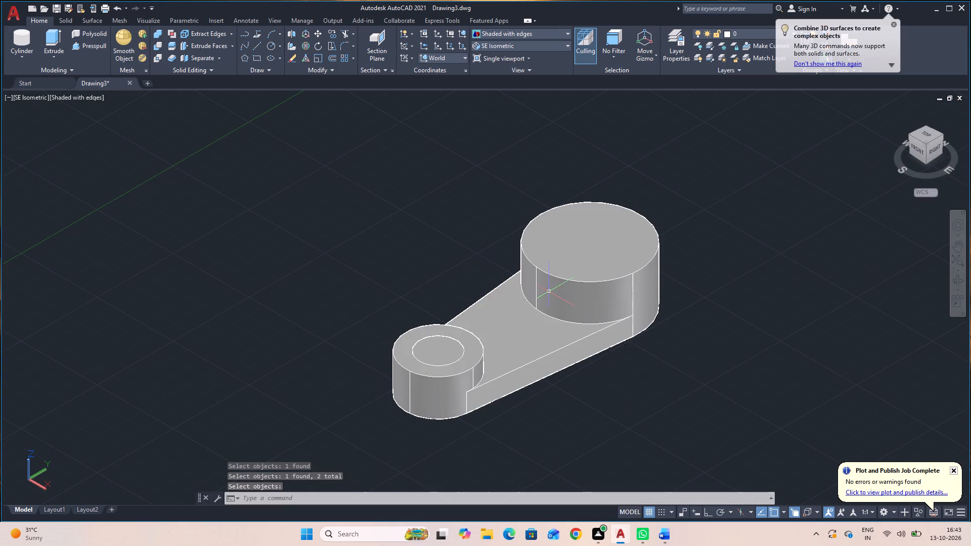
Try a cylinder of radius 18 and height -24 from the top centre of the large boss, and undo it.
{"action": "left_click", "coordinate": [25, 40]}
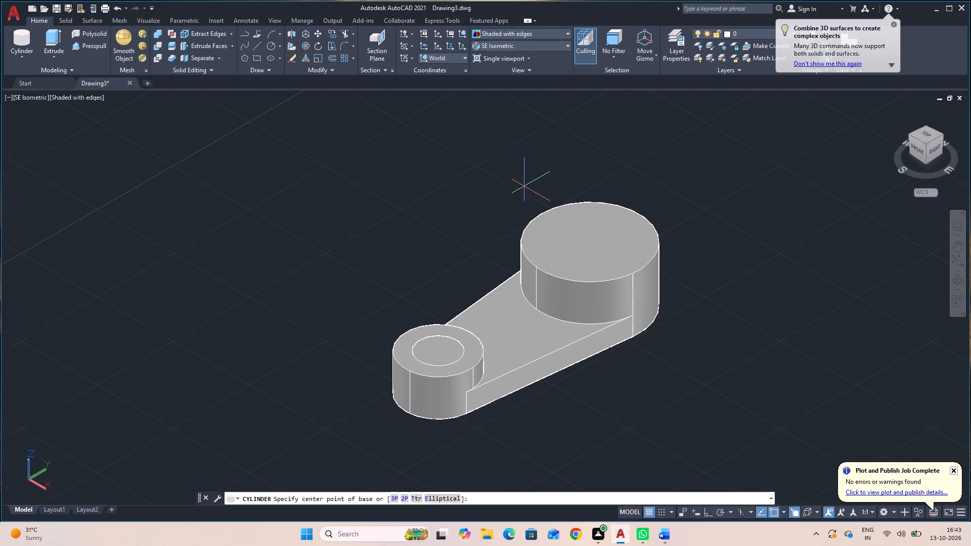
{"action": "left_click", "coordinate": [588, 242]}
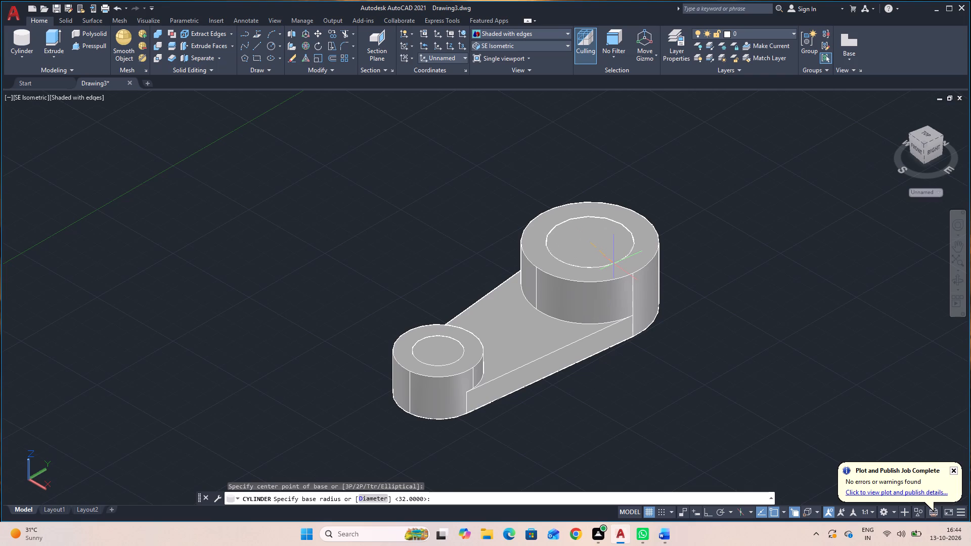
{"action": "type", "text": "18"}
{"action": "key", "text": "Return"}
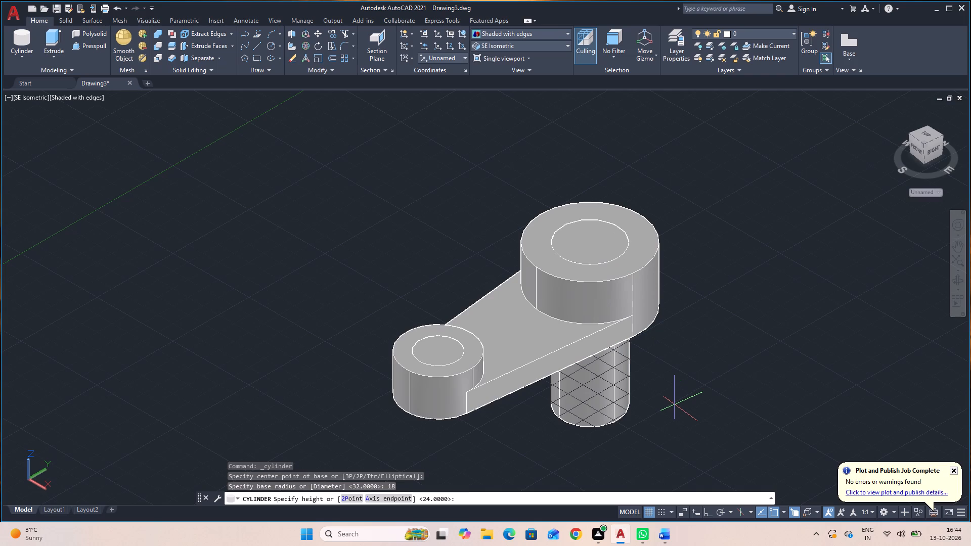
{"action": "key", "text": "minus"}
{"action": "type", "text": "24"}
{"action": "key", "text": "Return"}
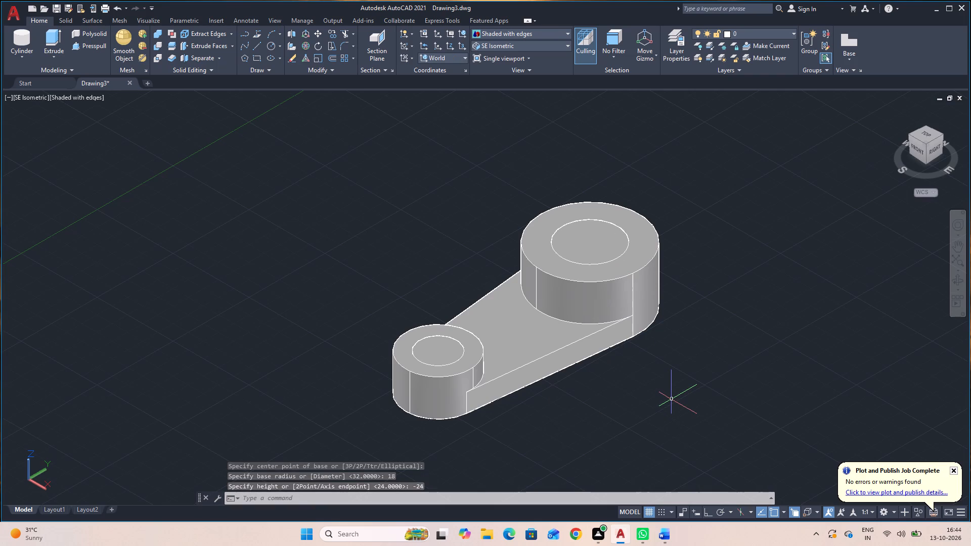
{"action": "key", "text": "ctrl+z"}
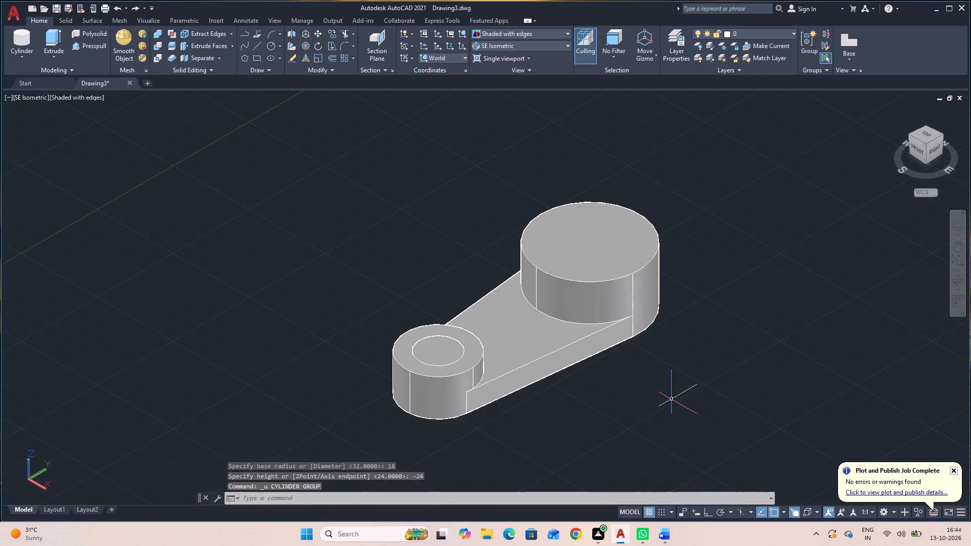
Create a cylinder of radius 18 and height -36 from the top centre of the large boss, going down through the plate.
{"action": "left_click", "coordinate": [18, 35]}
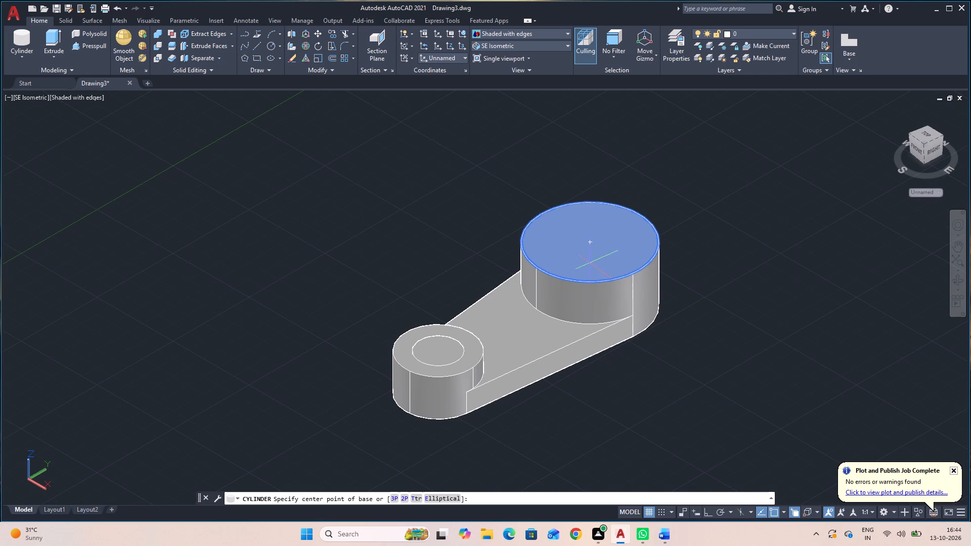
{"action": "left_click", "coordinate": [589, 240]}
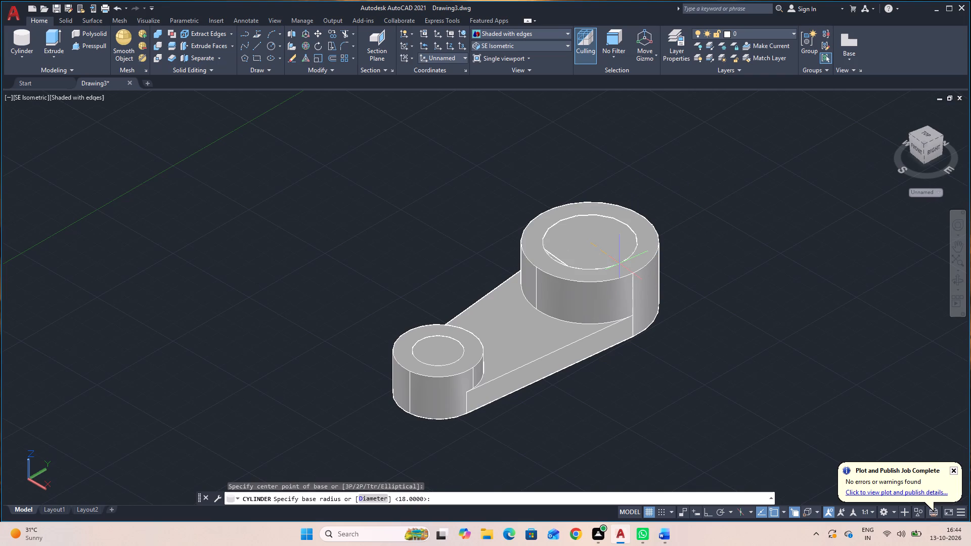
{"action": "type", "text": "18"}
{"action": "key", "text": "Return"}
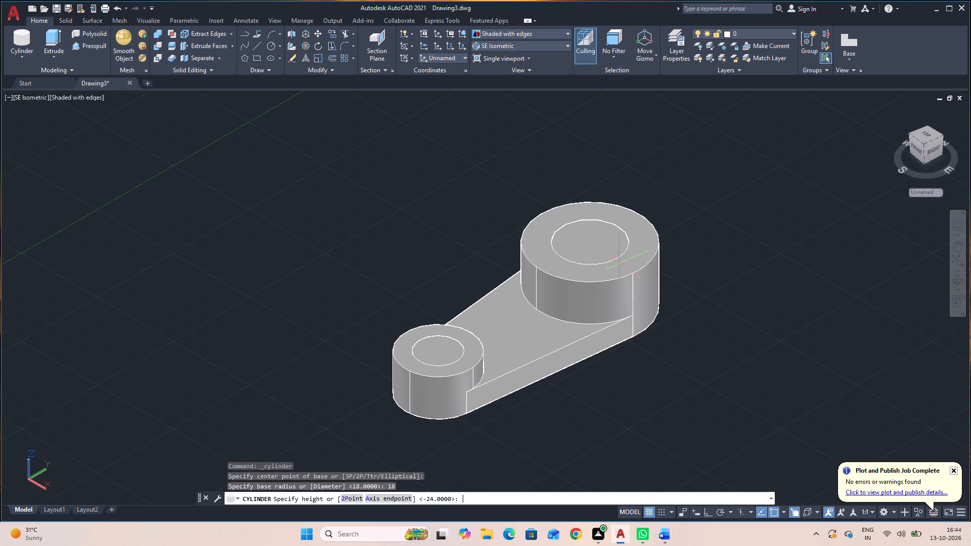
{"action": "key", "text": "minus"}
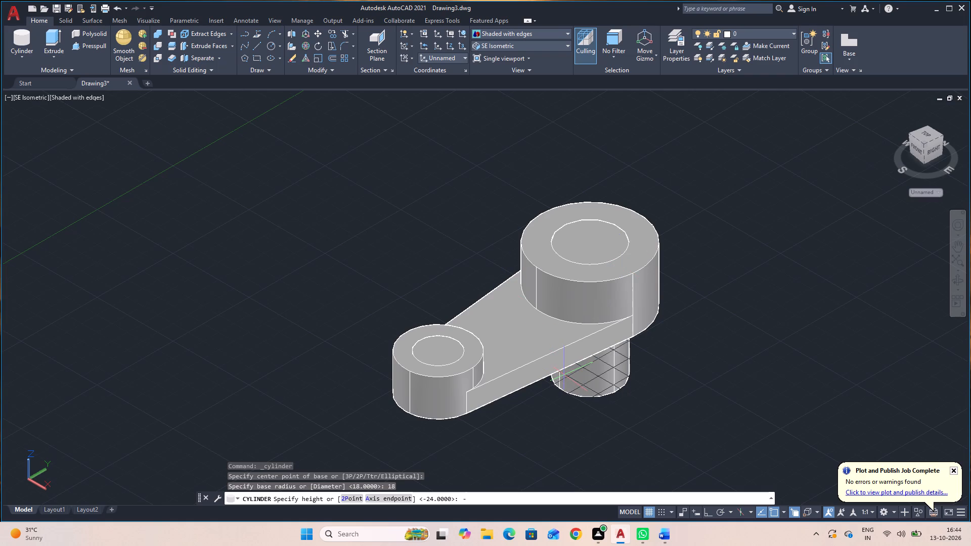
{"action": "key", "text": "3"}
{"action": "key", "text": "6"}
{"action": "key", "text": "Return"}
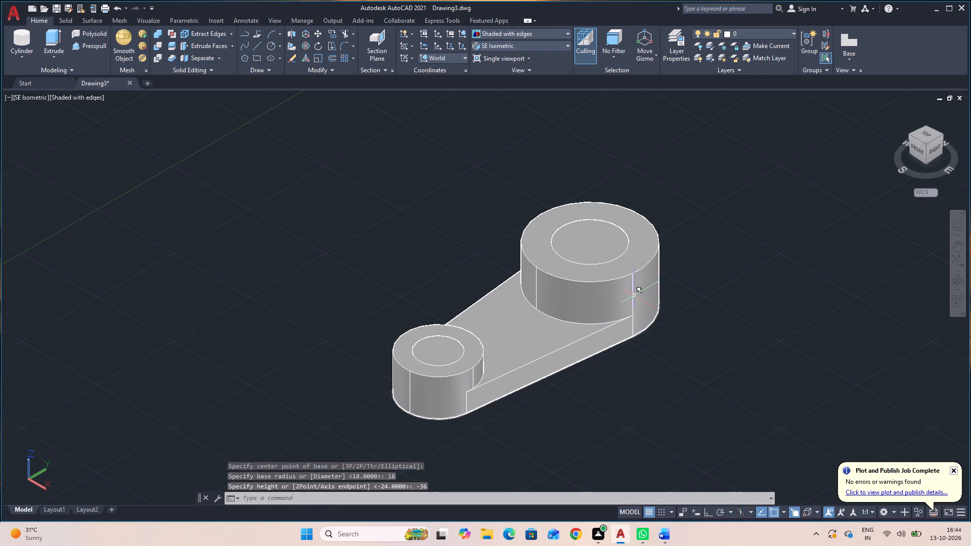
Subtract the inner cylinders of both bosses from the link body to cut the two through holes.
{"action": "key", "text": "s"}
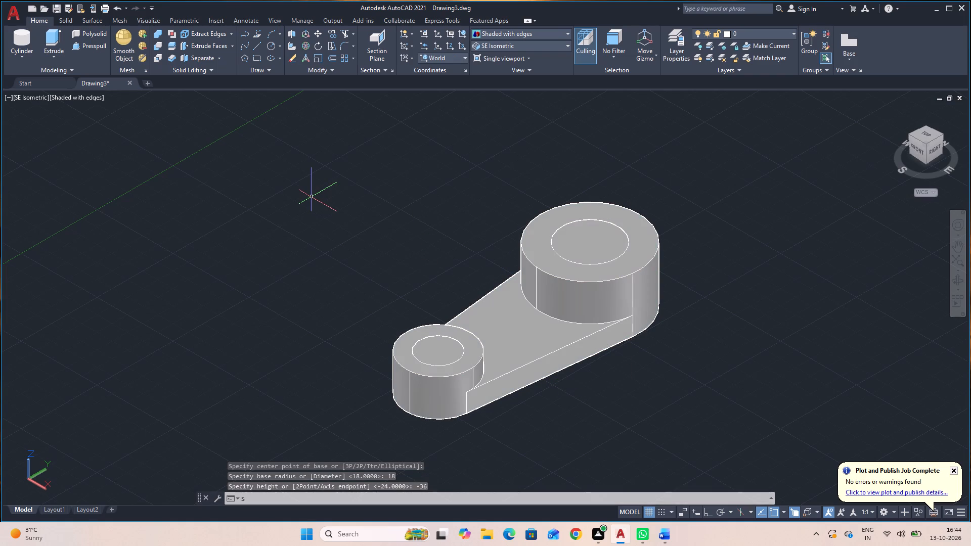
{"action": "type", "text": "U"}
{"action": "key", "text": "space"}
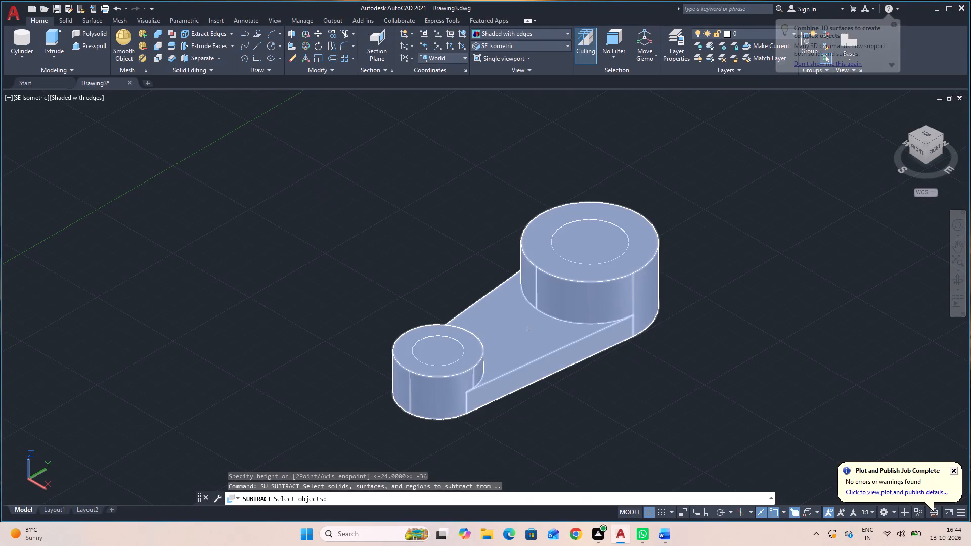
{"action": "left_click", "coordinate": [527, 330]}
{"action": "key", "text": "space"}
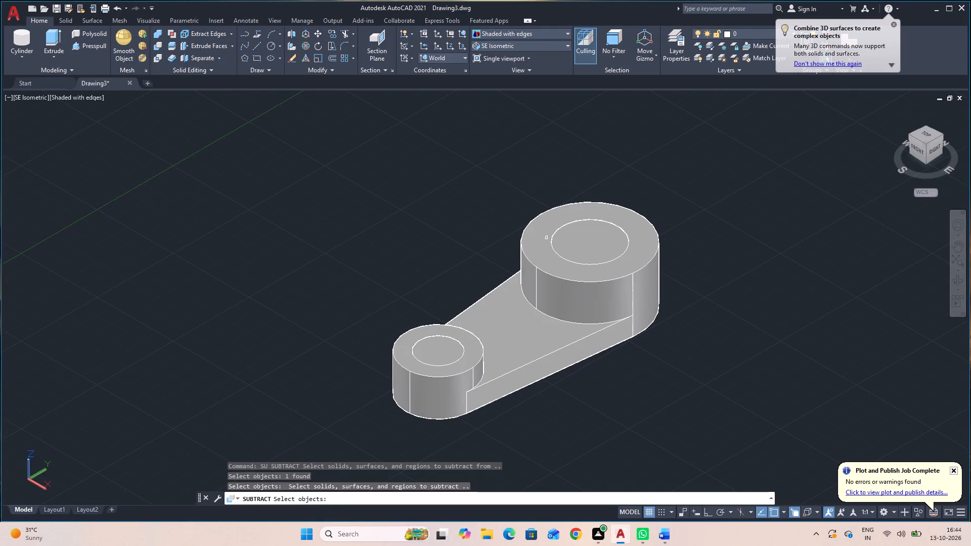
{"action": "left_click", "coordinate": [566, 246]}
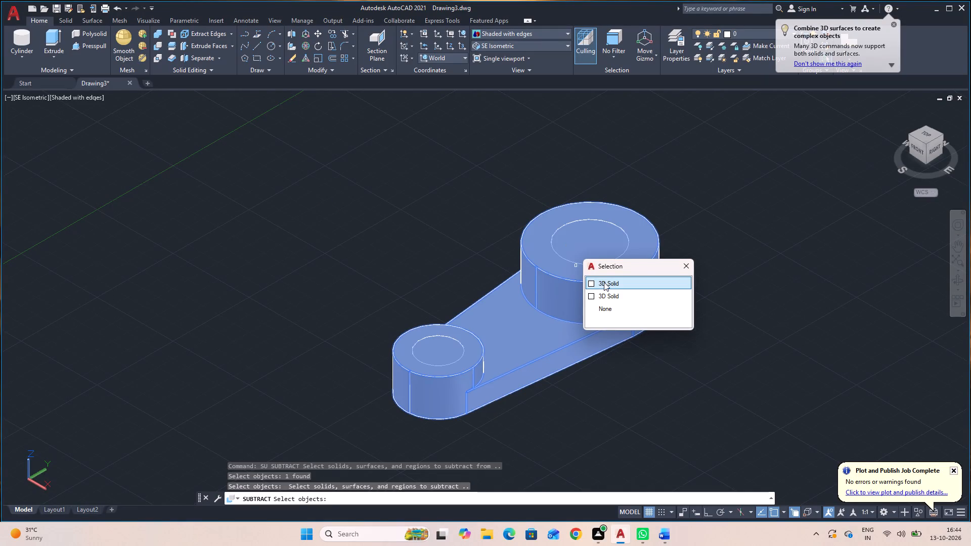
{"action": "left_click", "coordinate": [606, 291]}
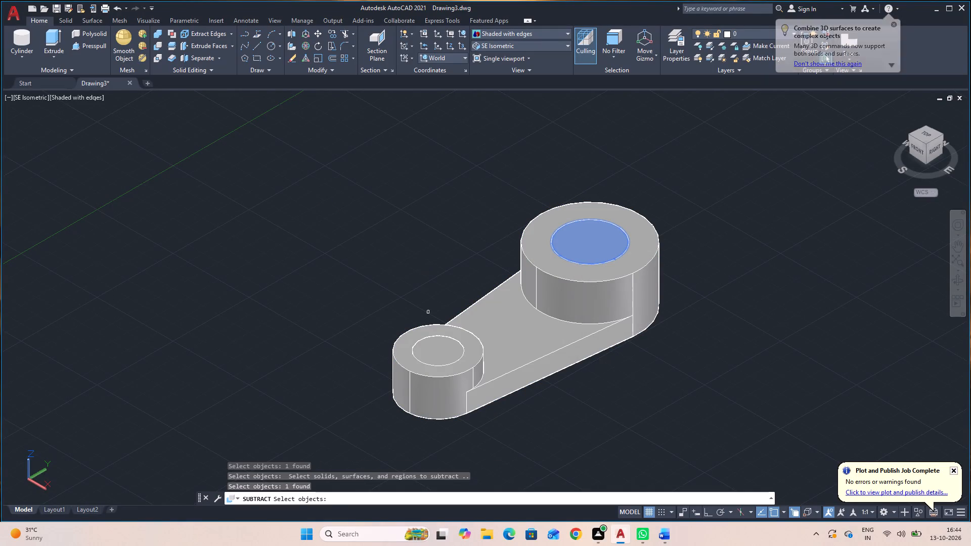
{"action": "left_click", "coordinate": [438, 346]}
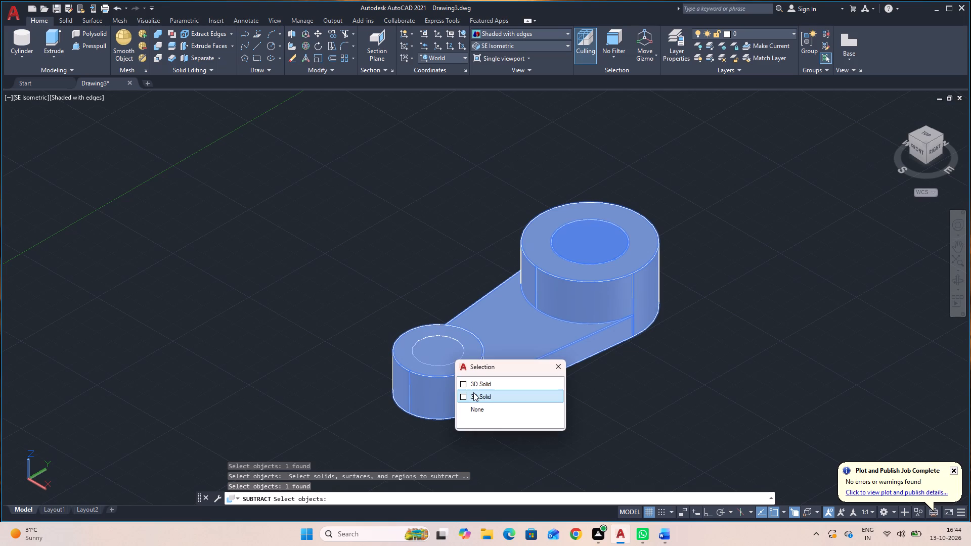
{"action": "left_click", "coordinate": [473, 392]}
{"action": "key", "text": "space"}
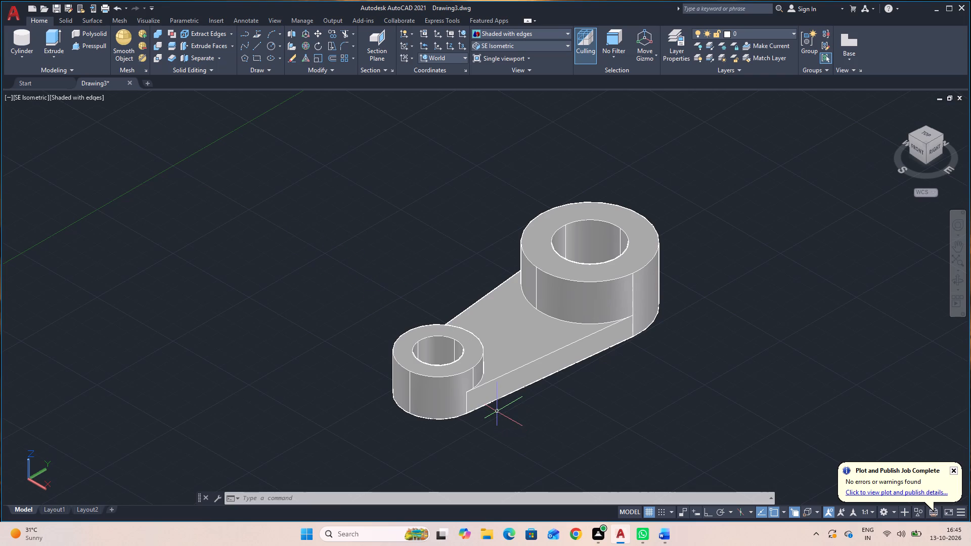
With Ortho on, draw a line from the small boss's top centre 21 towards the large boss, continuing 12 straight down.
{"action": "key", "text": "l"}
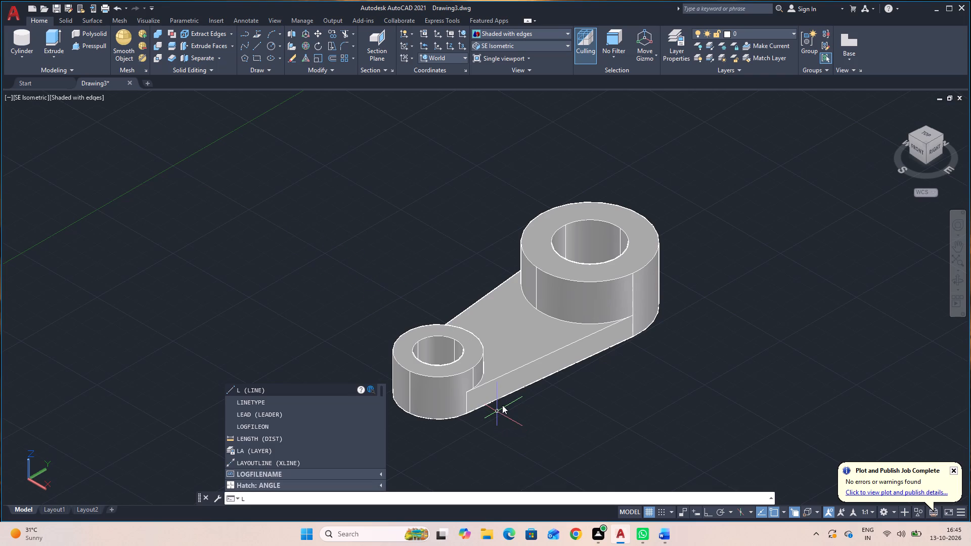
{"action": "key", "text": "space"}
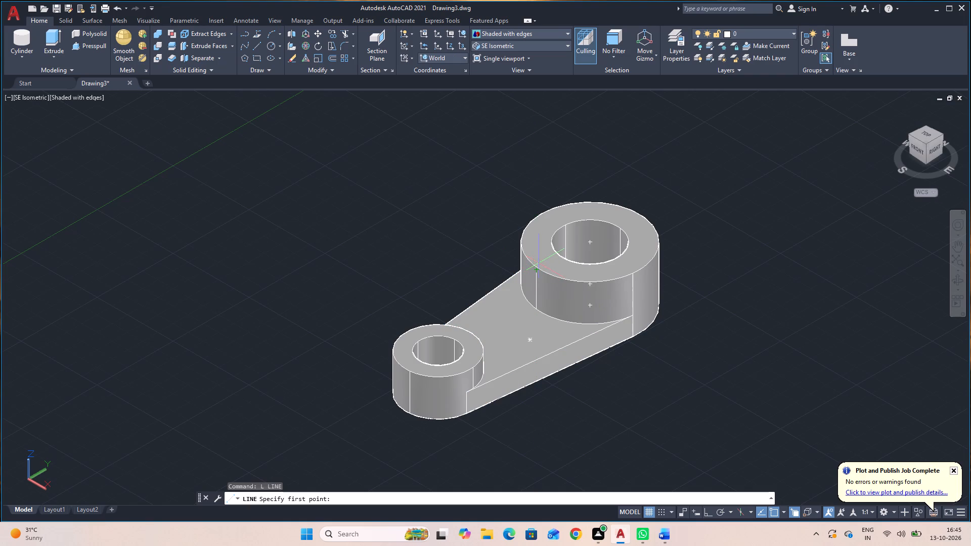
{"action": "scroll", "coordinate": [540, 263], "scroll_direction": "up", "scroll_amount": 3}
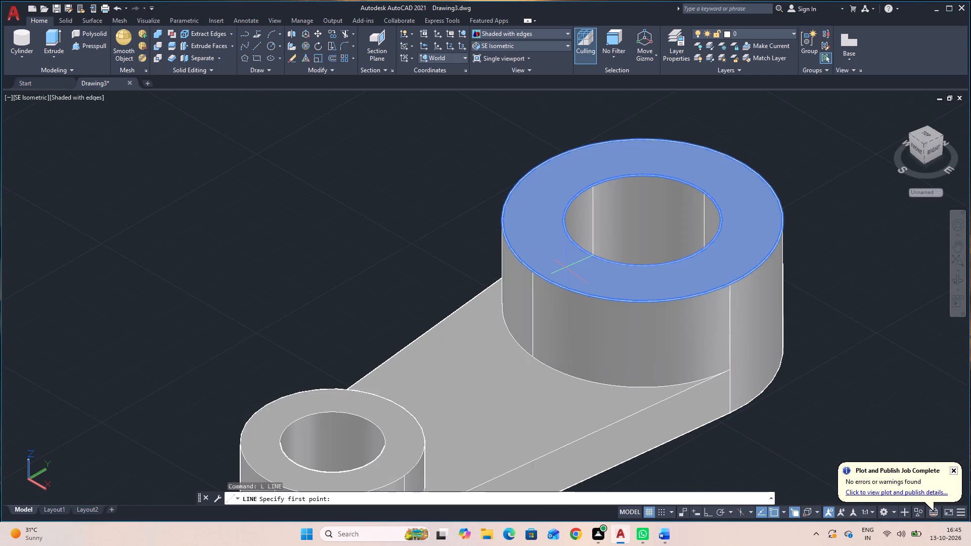
{"action": "scroll", "coordinate": [496, 298], "scroll_direction": "down", "scroll_amount": 1}
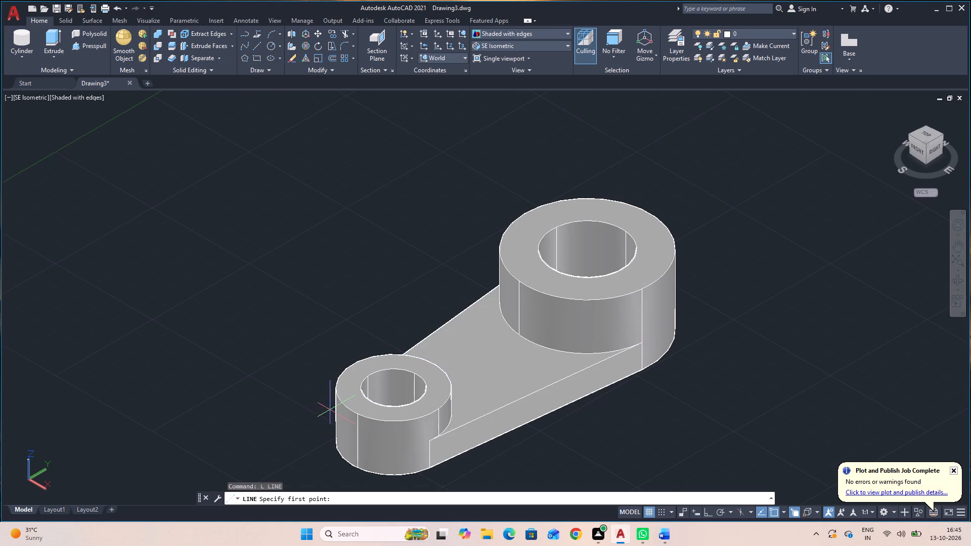
{"action": "left_click", "coordinate": [394, 386]}
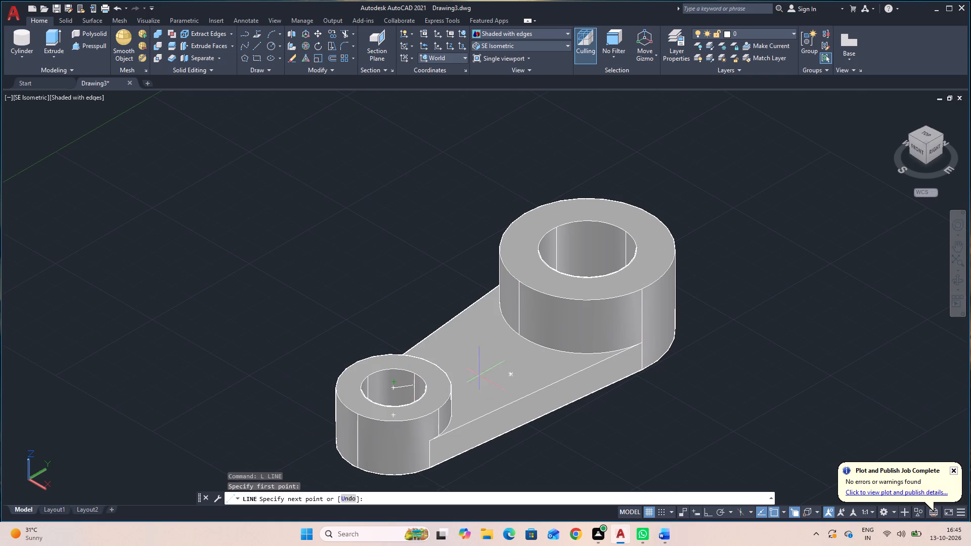
{"action": "left_click", "coordinate": [709, 512]}
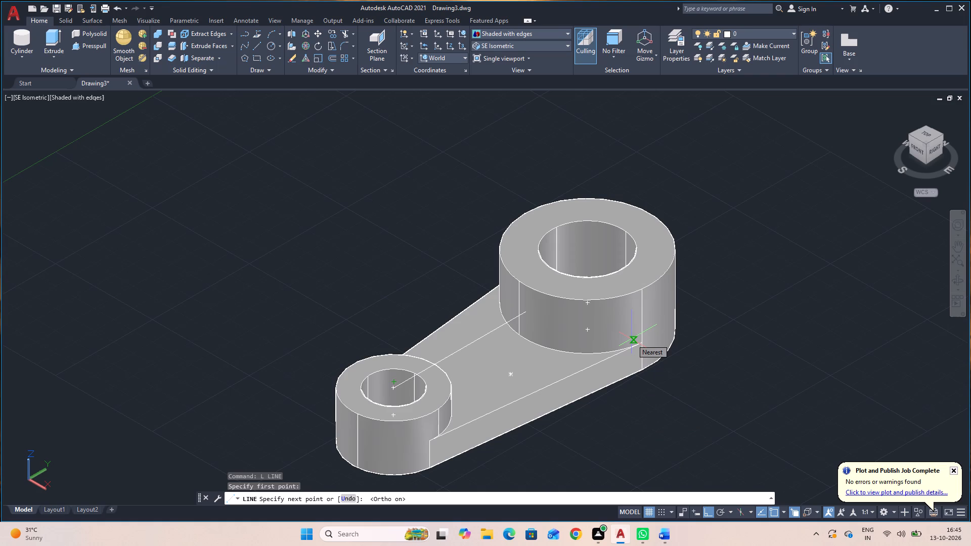
{"action": "type", "text": "21"}
{"action": "key", "text": "Return"}
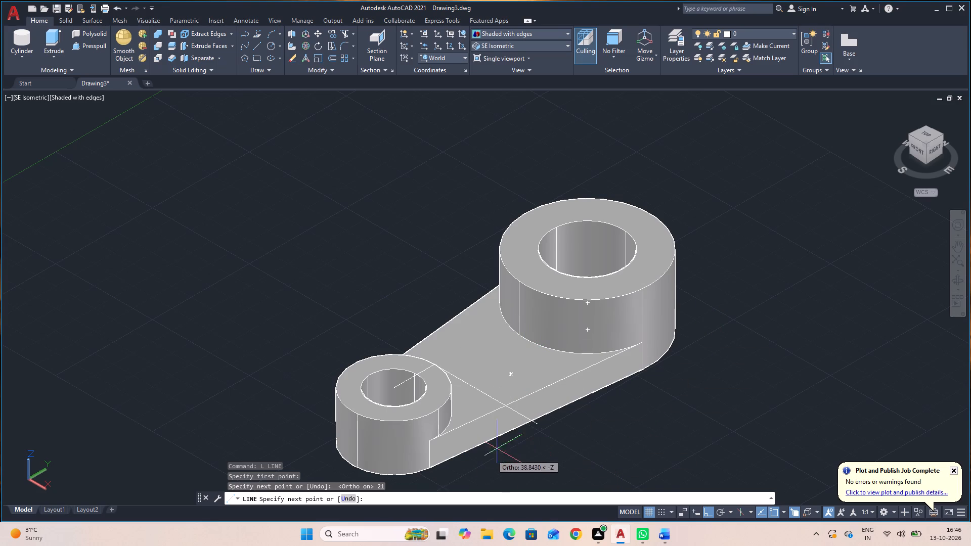
{"action": "type", "text": "12"}
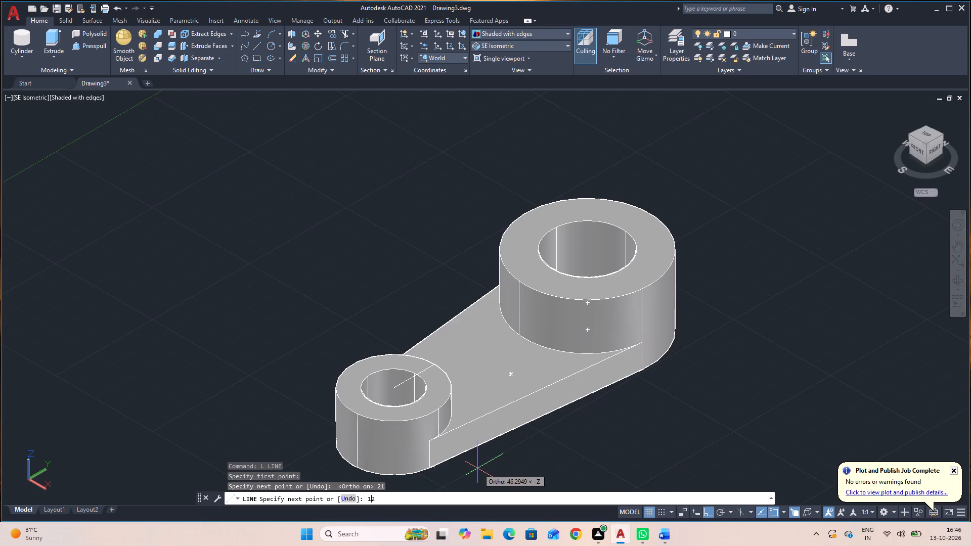
{"action": "key", "text": "Return"}
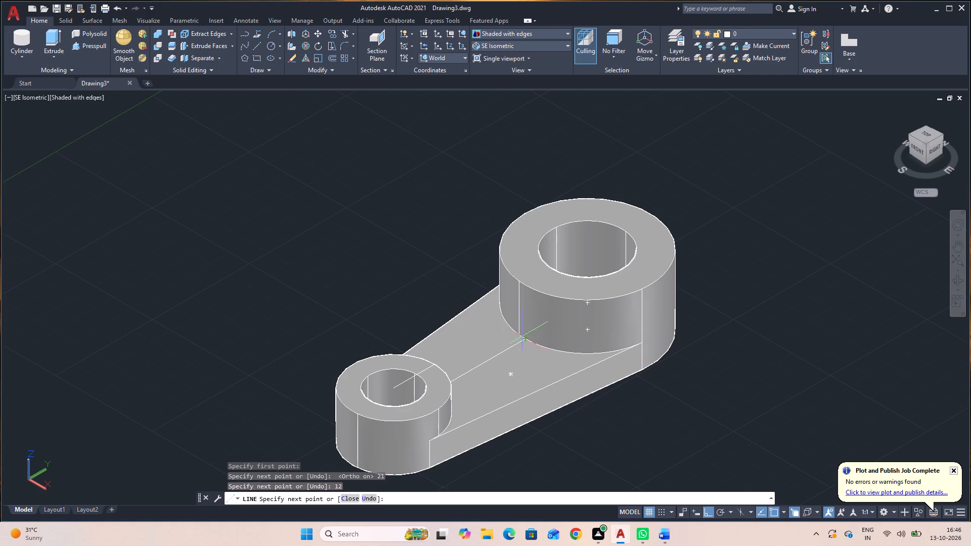
Continue the line along the plate to the large boss, up to its top edge, and back to the small boss's top rim.
{"action": "scroll", "coordinate": [522, 342], "scroll_direction": "up", "scroll_amount": 2}
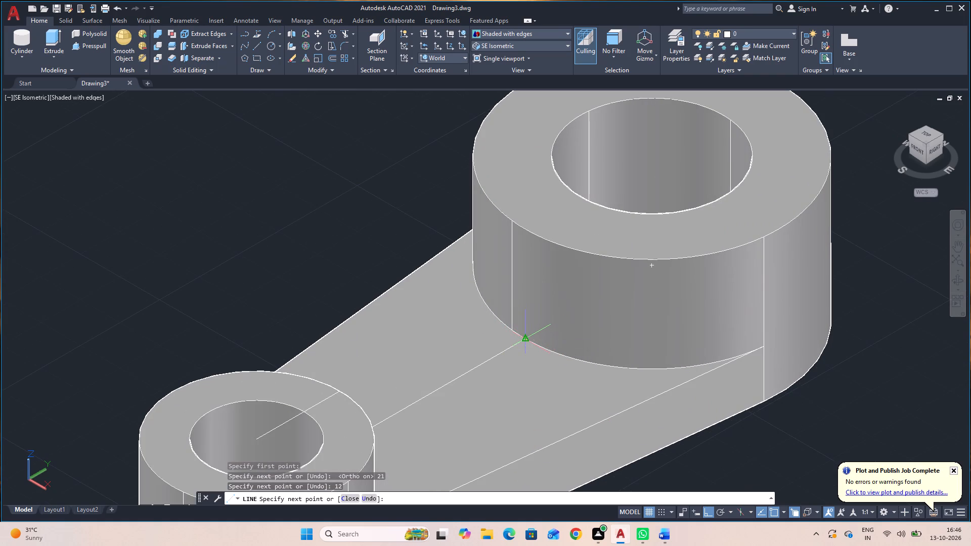
{"action": "left_click", "coordinate": [525, 340]}
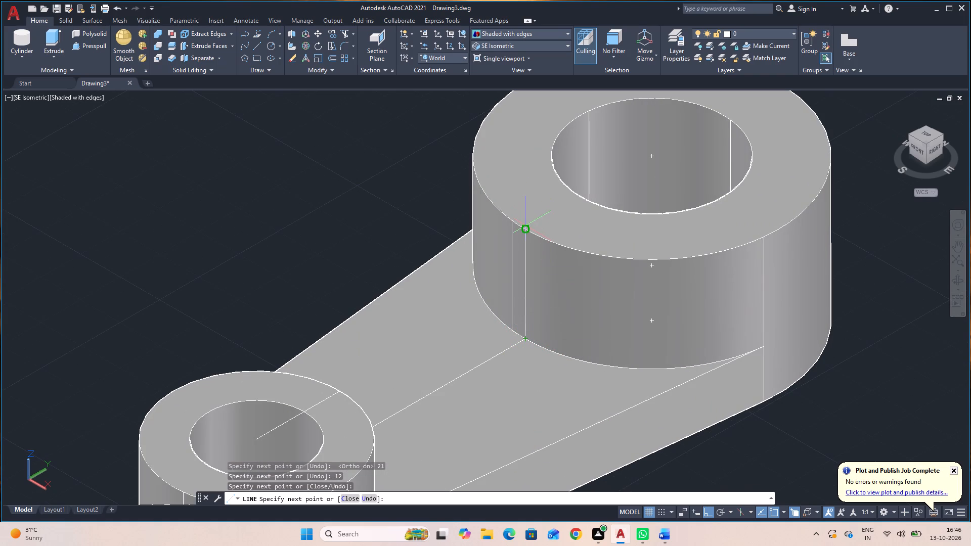
{"action": "left_click", "coordinate": [528, 229]}
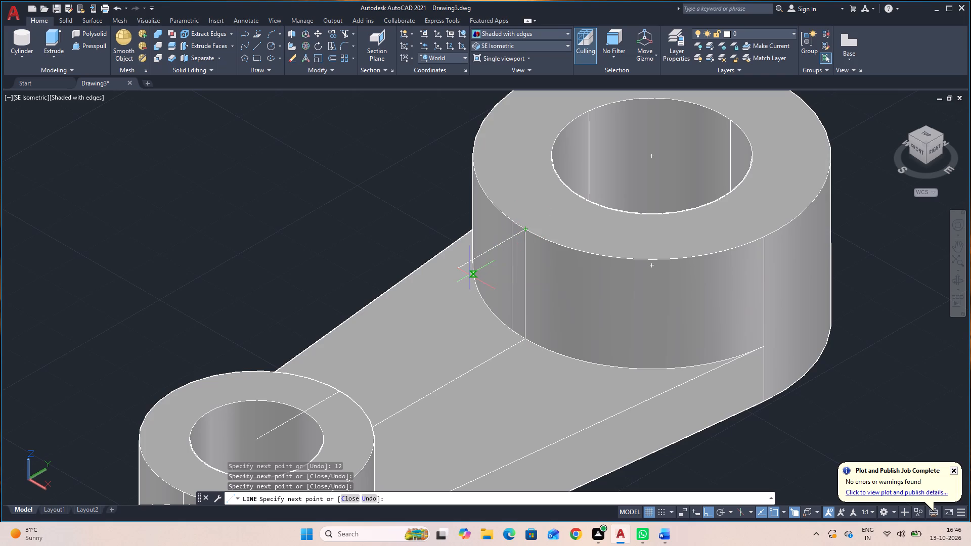
{"action": "left_click", "coordinate": [342, 394]}
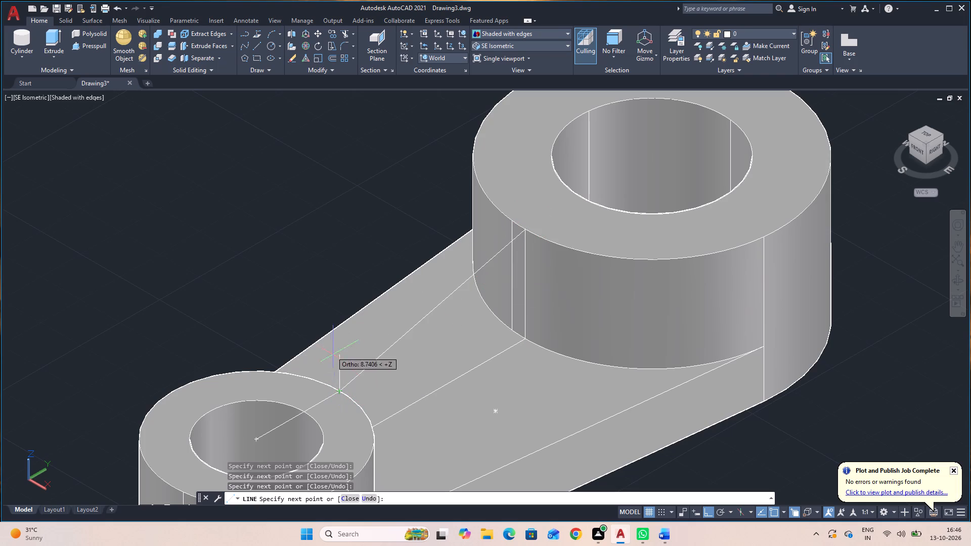
{"action": "key", "text": "Escape"}
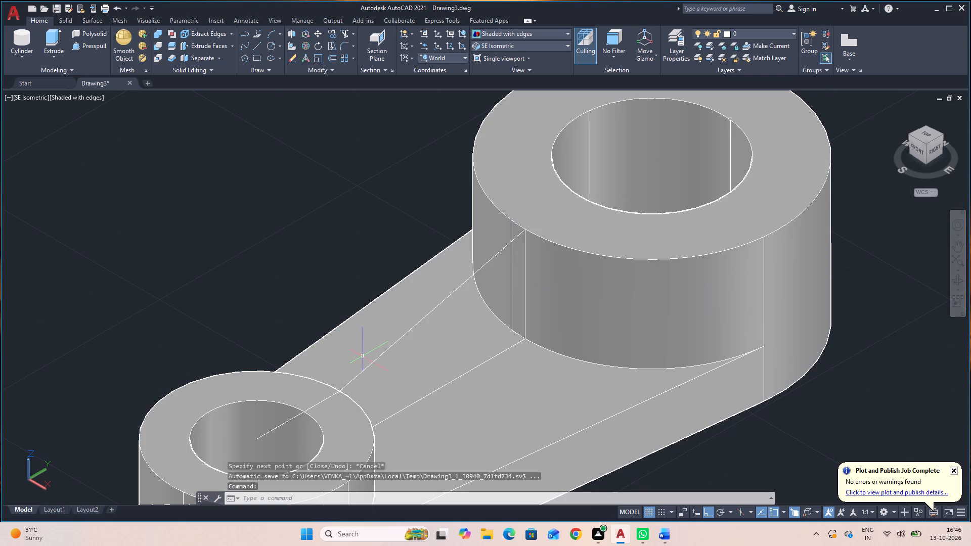
Move the three rib profile lines between the bosses sideways along the X axis, into empty space clear of the link body.
{"action": "left_click", "coordinate": [375, 359]}
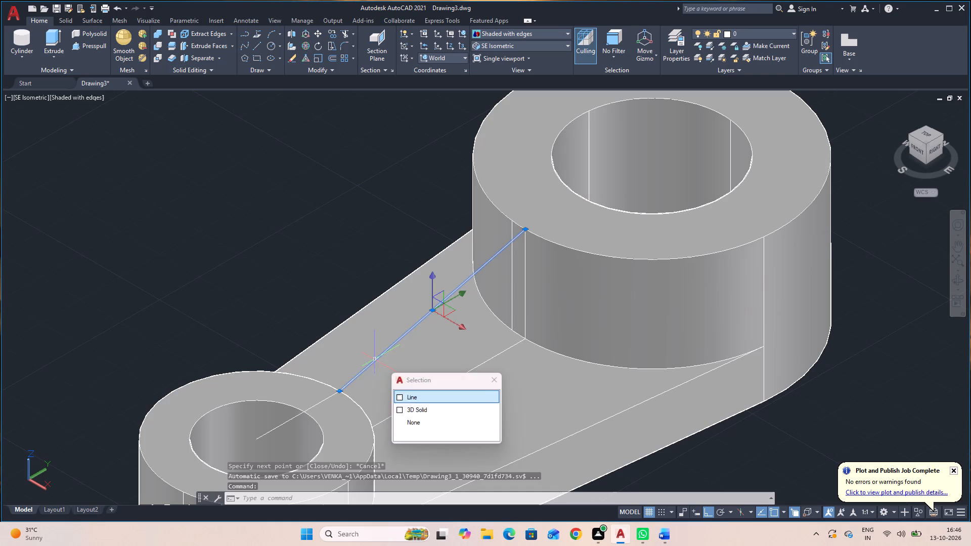
{"action": "left_click", "coordinate": [526, 329]}
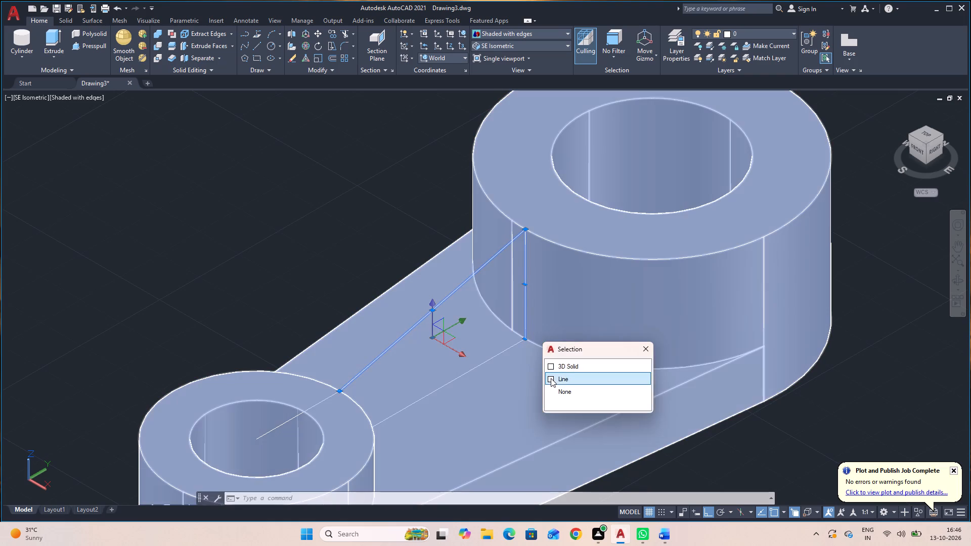
{"action": "left_click", "coordinate": [551, 378]}
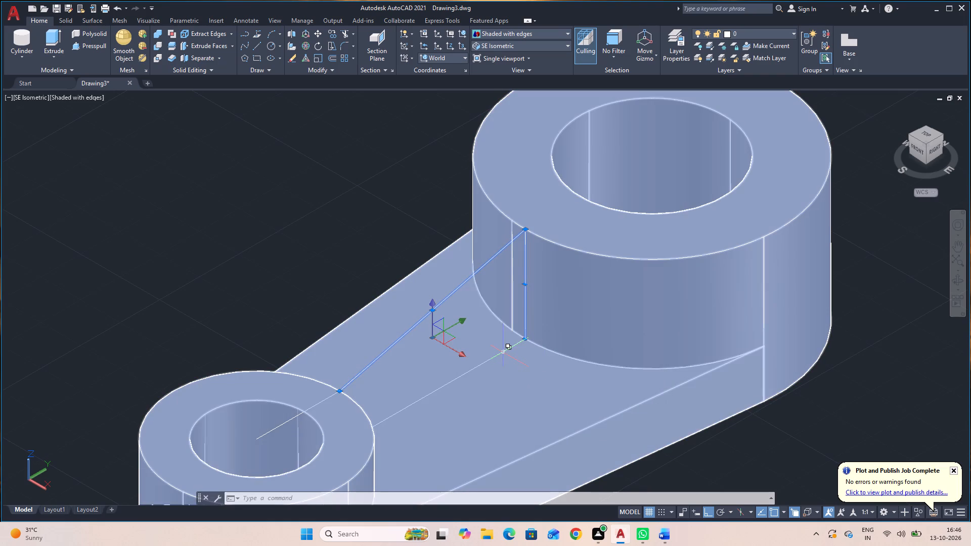
{"action": "left_click", "coordinate": [503, 352]}
{"action": "left_click", "coordinate": [544, 398]}
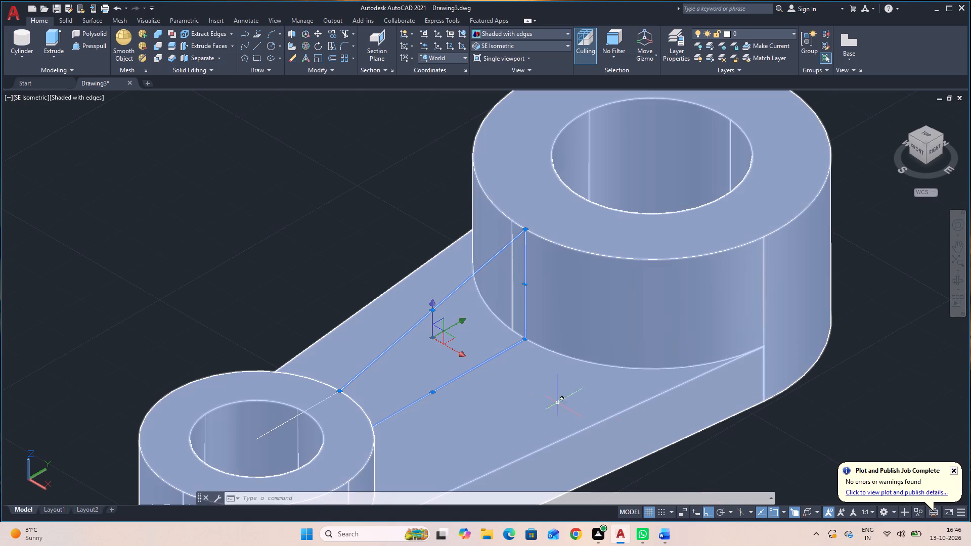
{"action": "left_click", "coordinate": [959, 281]}
{"action": "left_click", "coordinate": [865, 372]}
{"action": "left_click_drag", "start_coordinate": [865, 372], "coordinate": [817, 388]}
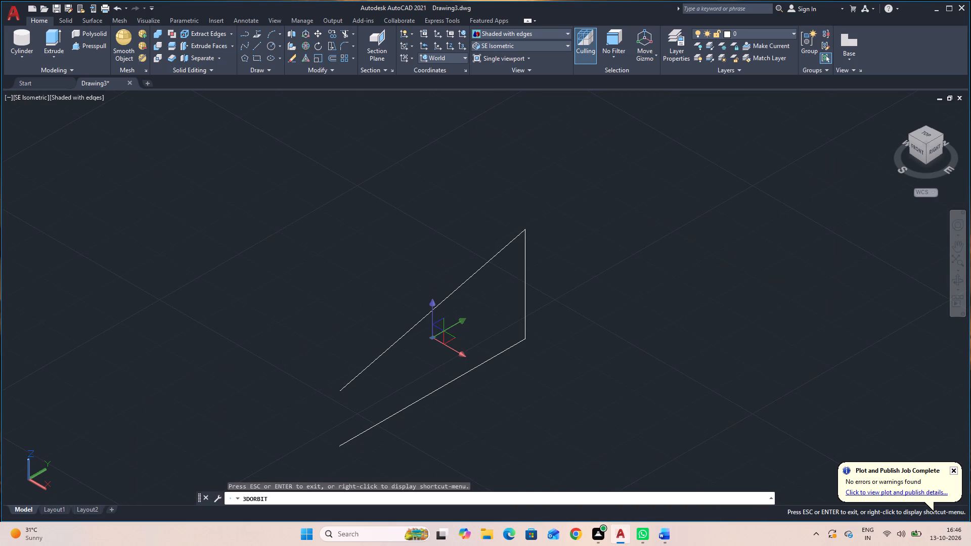
{"action": "key", "text": "Escape"}
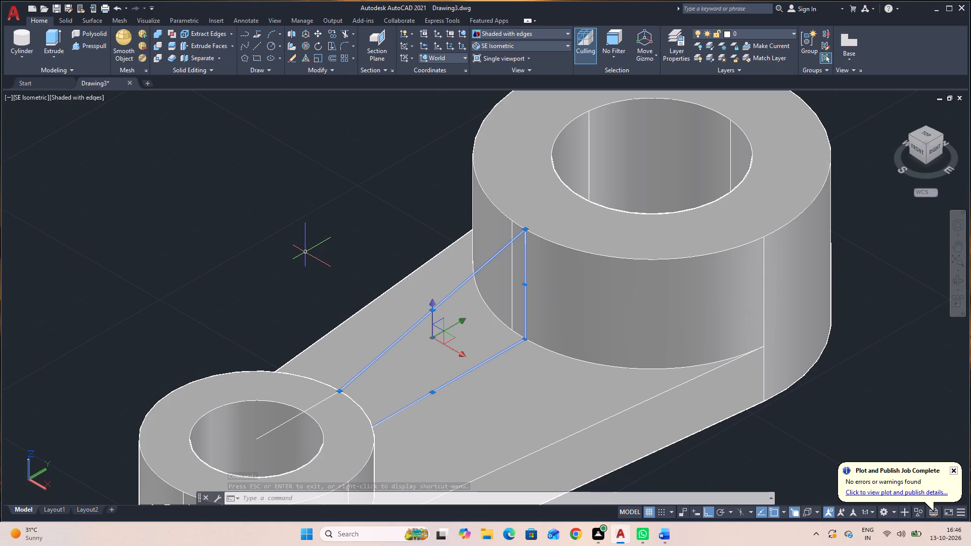
{"action": "type", "text": "M"}
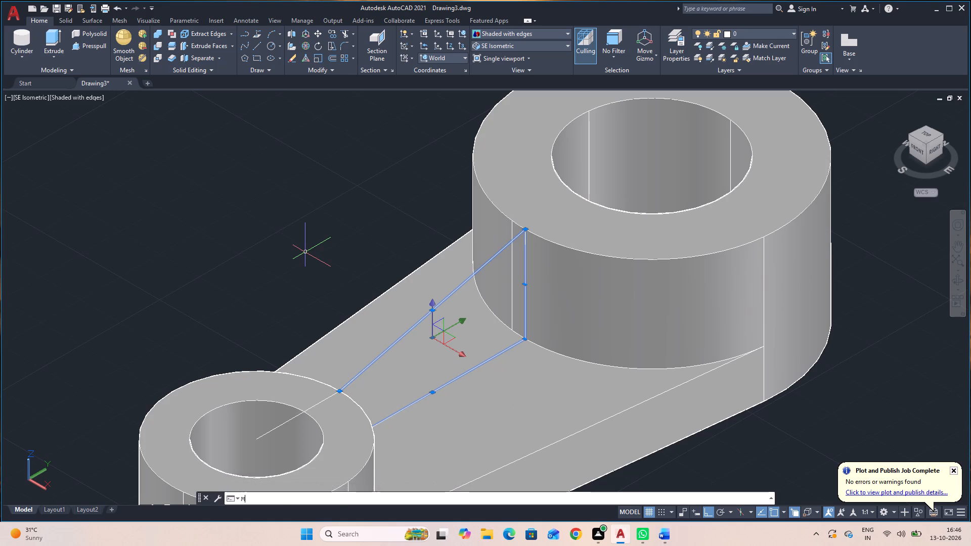
{"action": "key", "text": "space"}
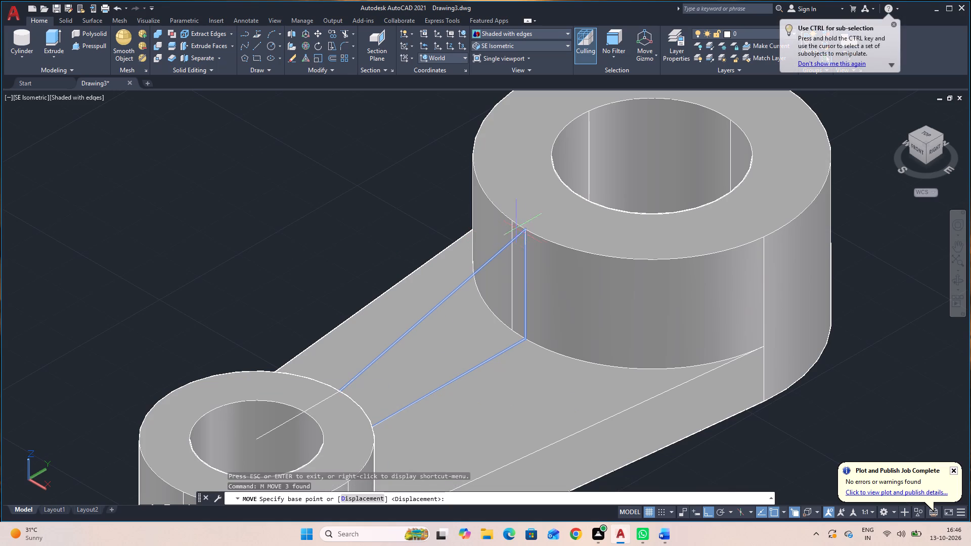
{"action": "left_click", "coordinate": [525, 228]}
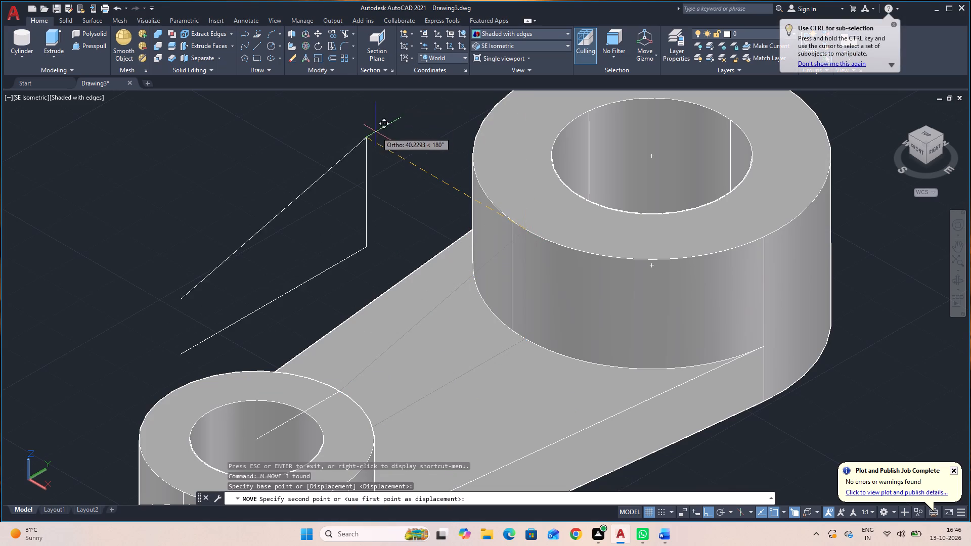
{"action": "left_click", "coordinate": [295, 145]}
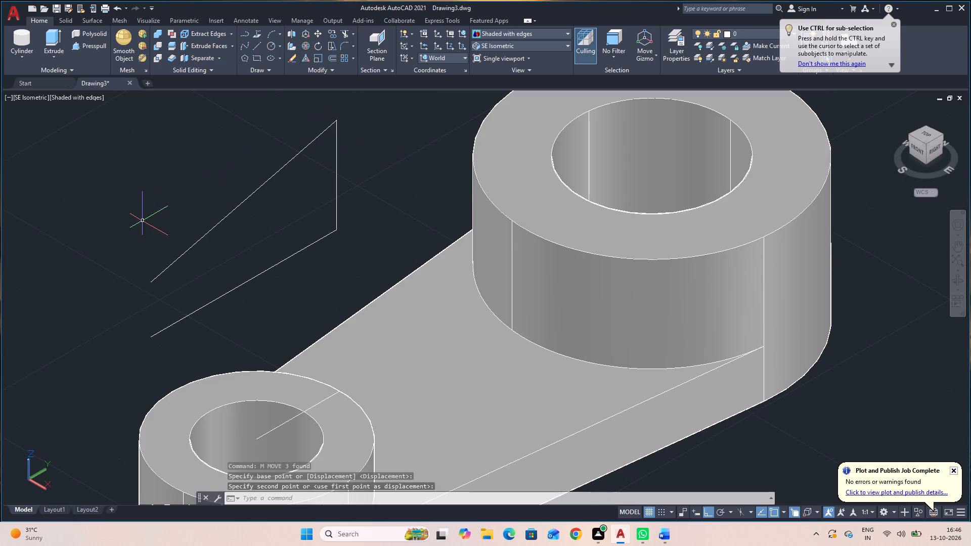
Draw a vertical line joining the open ends of the moved rib profile to close its short side.
{"action": "type", "text": "L"}
{"action": "key", "text": "space"}
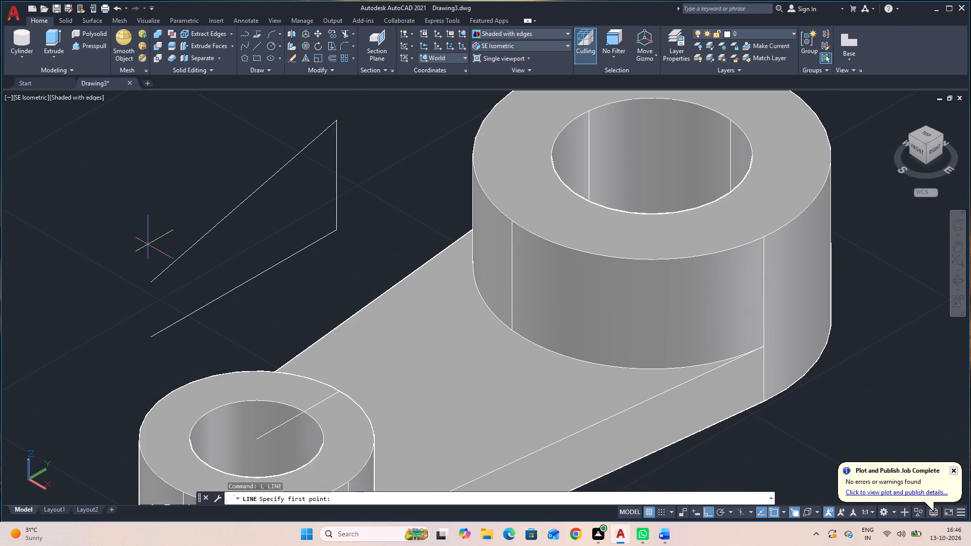
{"action": "left_click", "coordinate": [149, 280]}
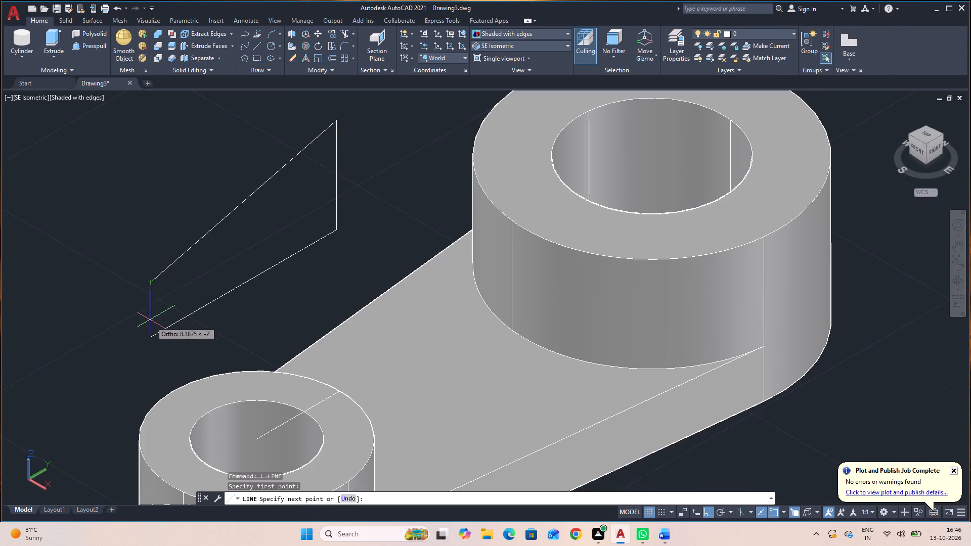
{"action": "left_click", "coordinate": [151, 337]}
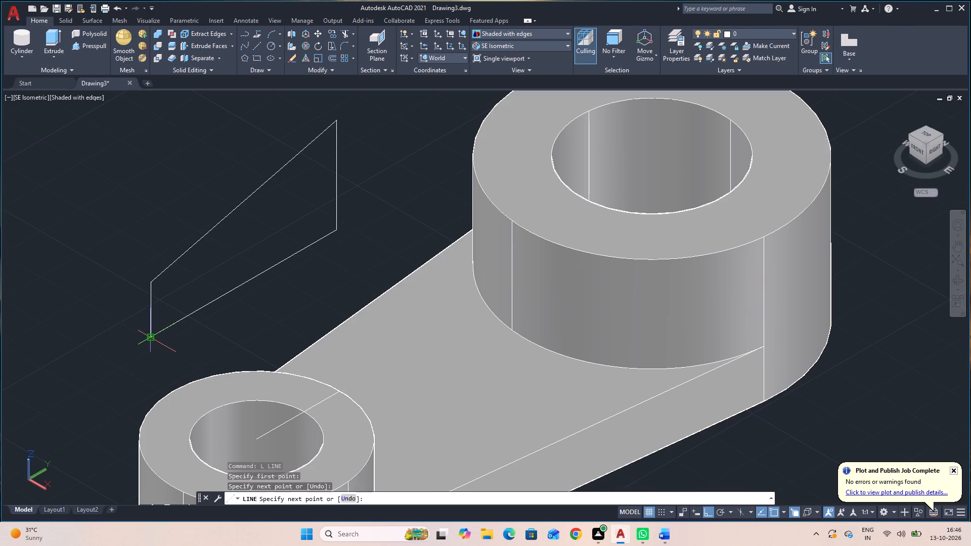
{"action": "key", "text": "Escape"}
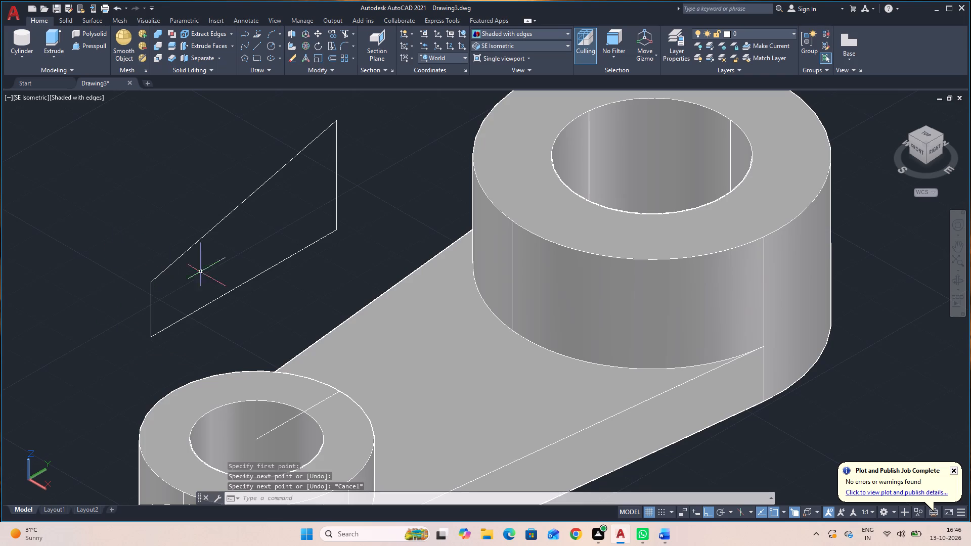
Join the four rib profile lines into a single polyline.
{"action": "left_click", "coordinate": [370, 258]}
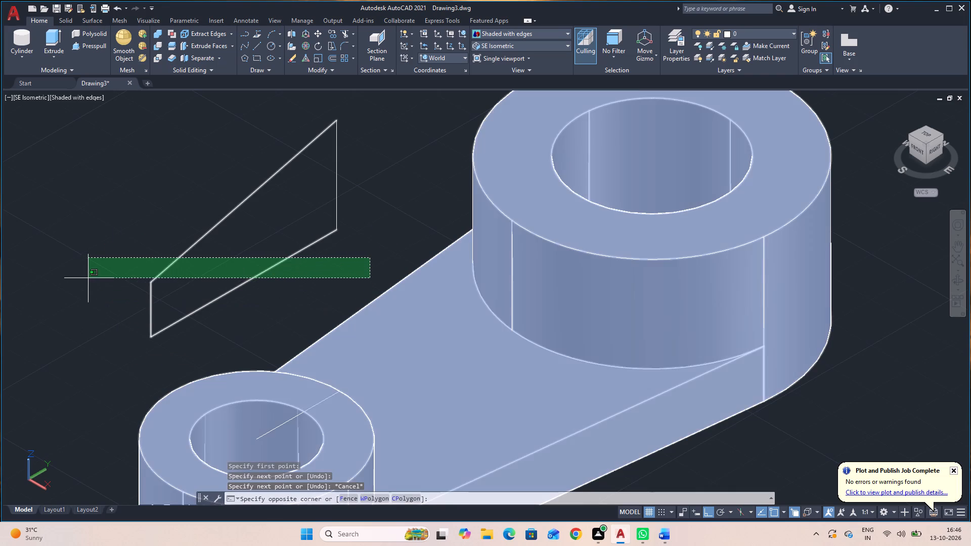
{"action": "left_click", "coordinate": [130, 162]}
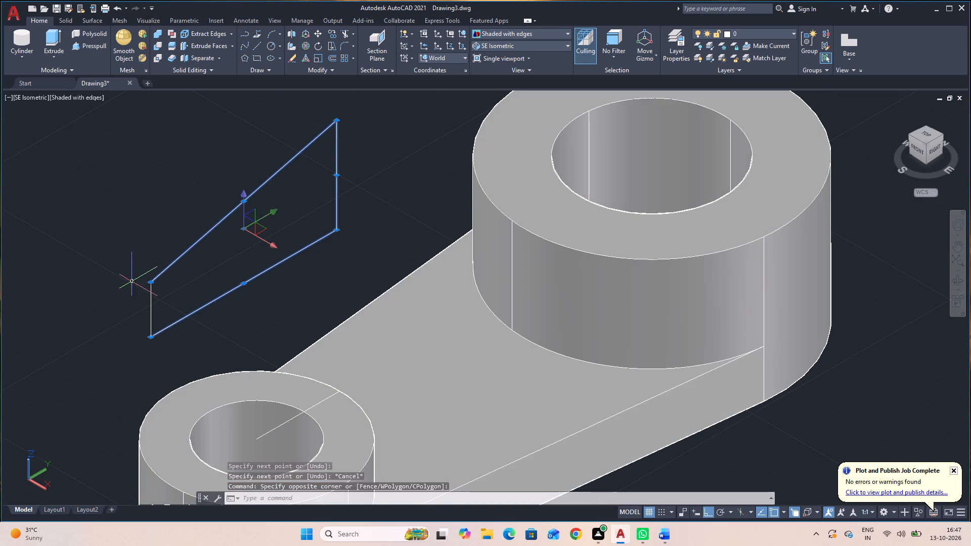
{"action": "left_click", "coordinate": [174, 293]}
{"action": "left_click", "coordinate": [122, 298]}
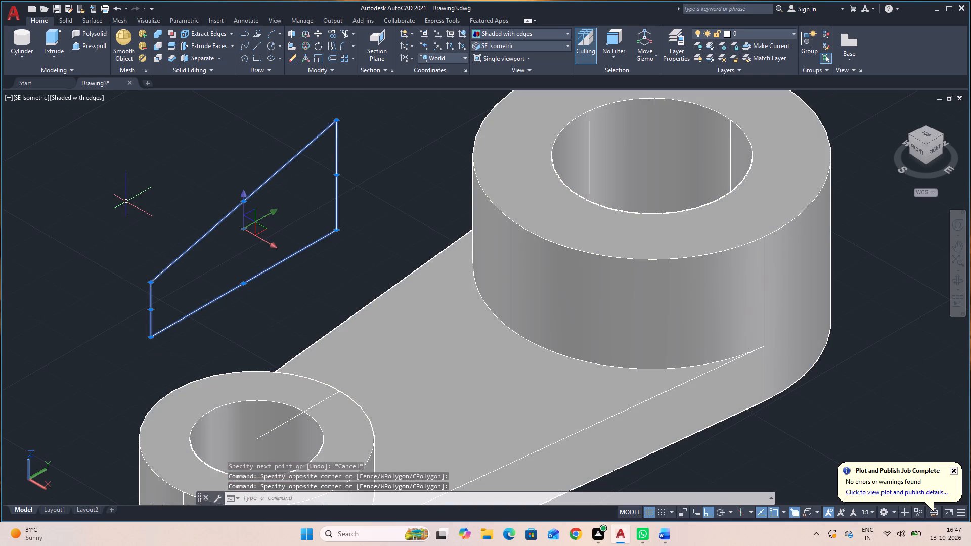
{"action": "key", "text": "j"}
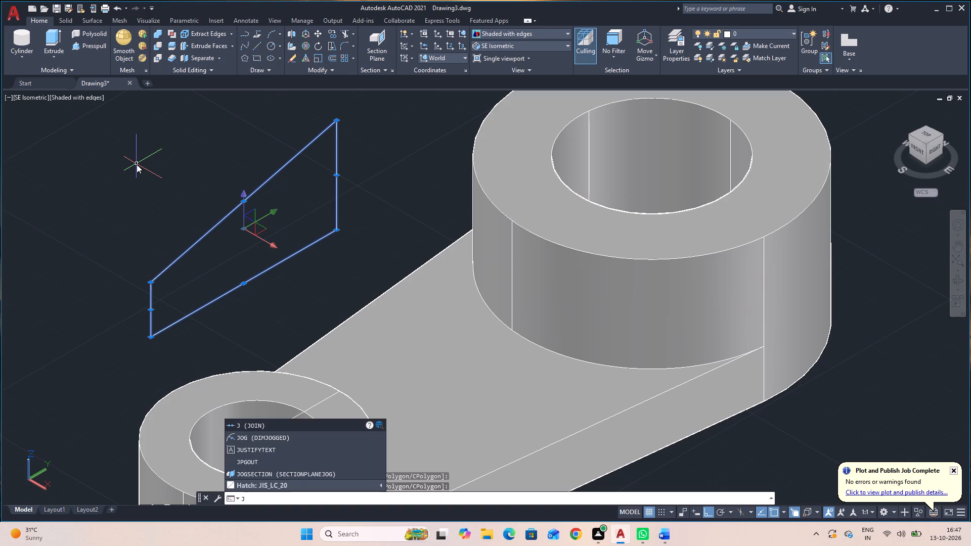
{"action": "key", "text": "space"}
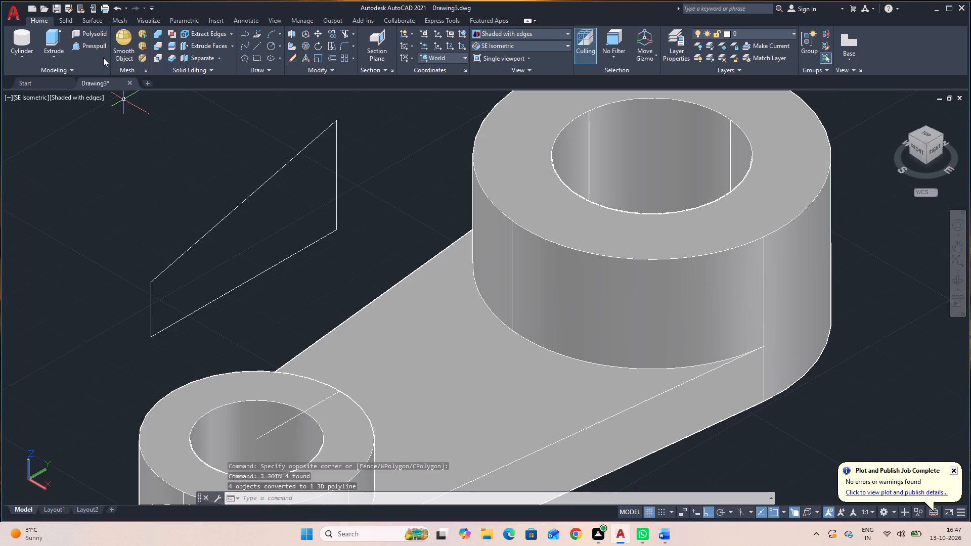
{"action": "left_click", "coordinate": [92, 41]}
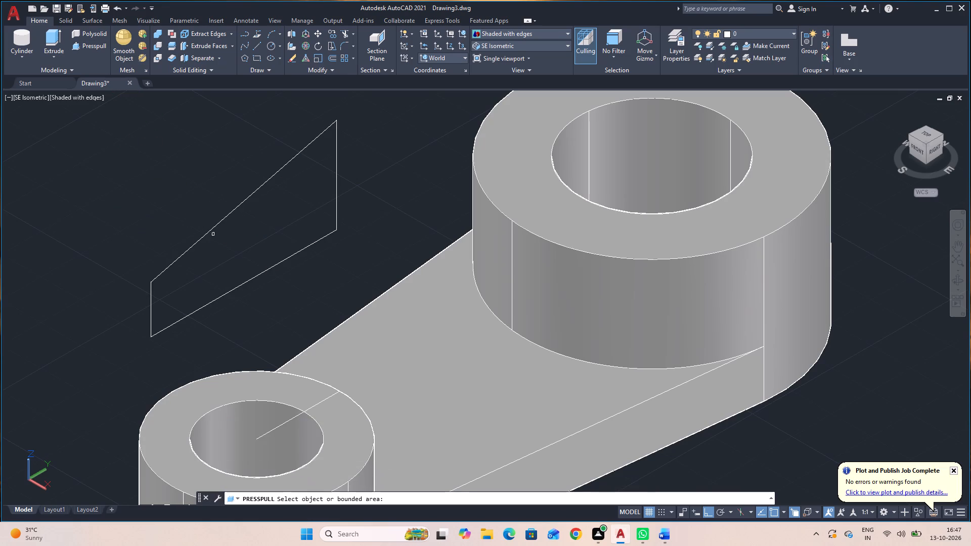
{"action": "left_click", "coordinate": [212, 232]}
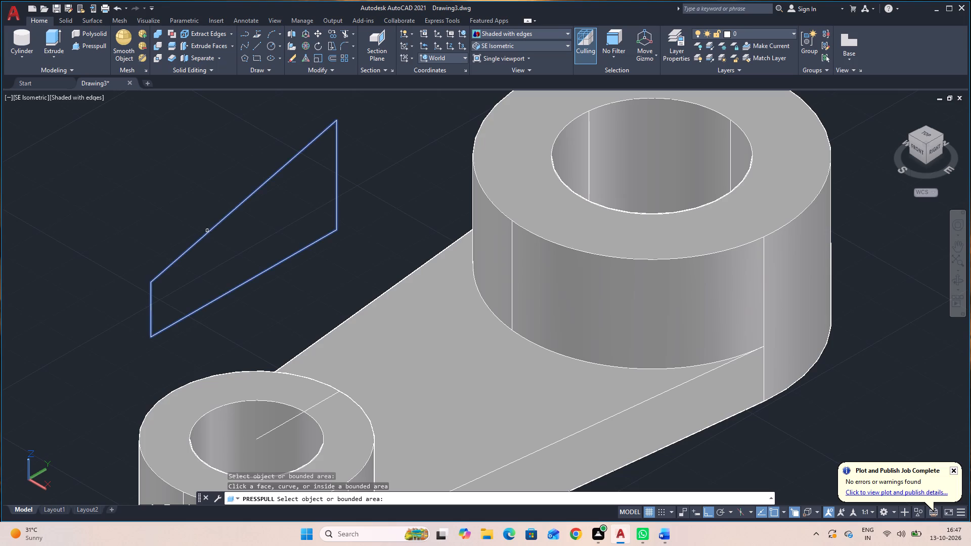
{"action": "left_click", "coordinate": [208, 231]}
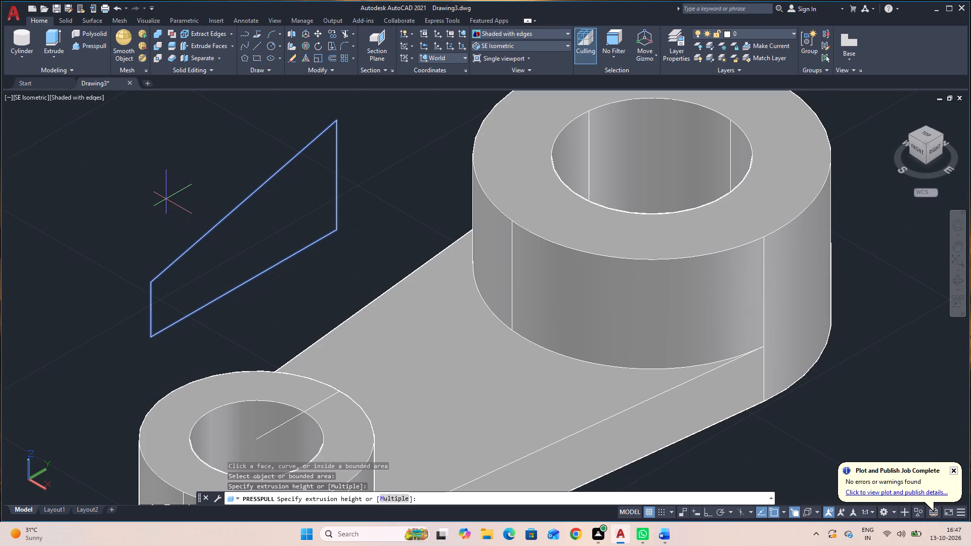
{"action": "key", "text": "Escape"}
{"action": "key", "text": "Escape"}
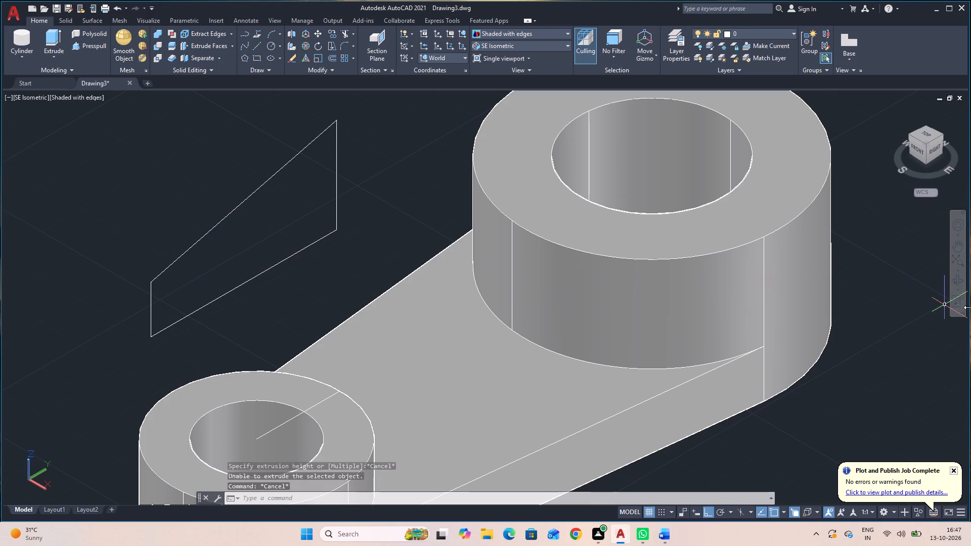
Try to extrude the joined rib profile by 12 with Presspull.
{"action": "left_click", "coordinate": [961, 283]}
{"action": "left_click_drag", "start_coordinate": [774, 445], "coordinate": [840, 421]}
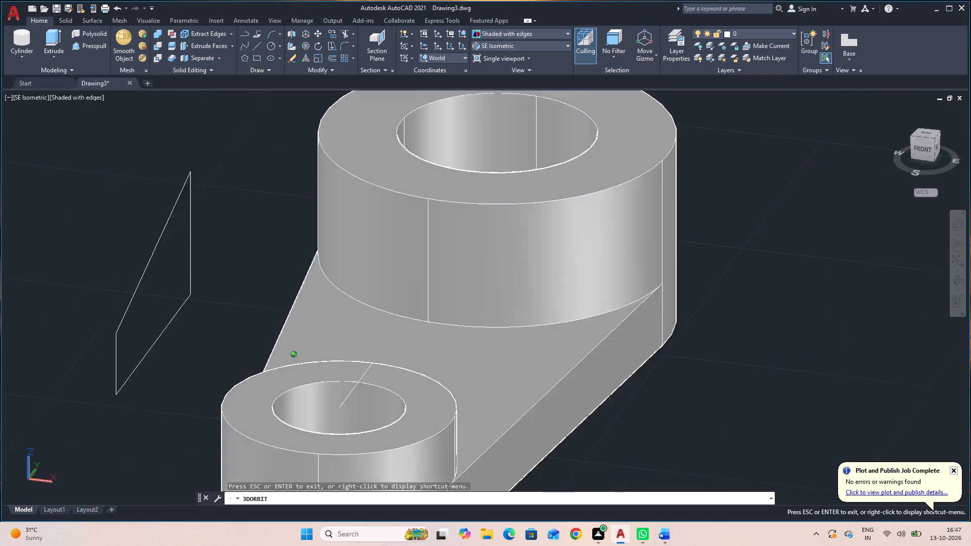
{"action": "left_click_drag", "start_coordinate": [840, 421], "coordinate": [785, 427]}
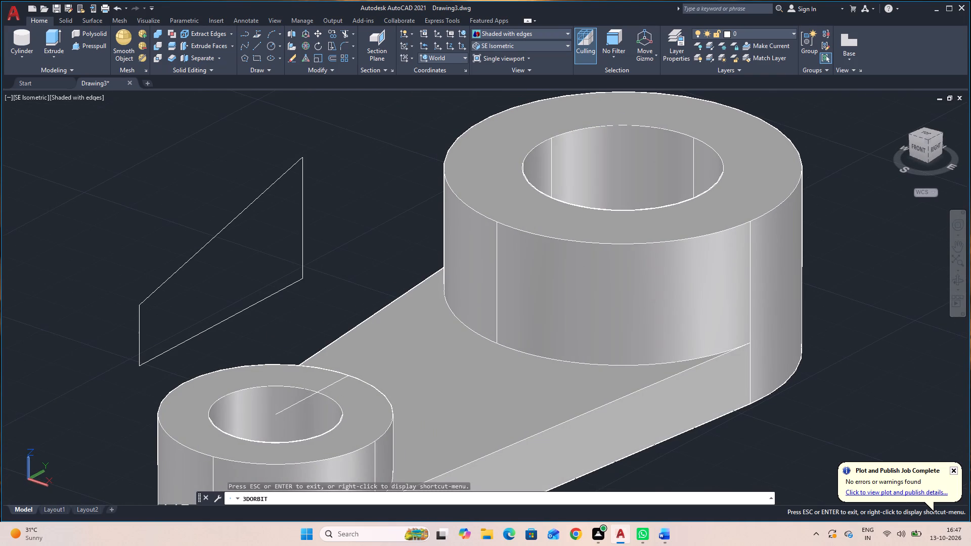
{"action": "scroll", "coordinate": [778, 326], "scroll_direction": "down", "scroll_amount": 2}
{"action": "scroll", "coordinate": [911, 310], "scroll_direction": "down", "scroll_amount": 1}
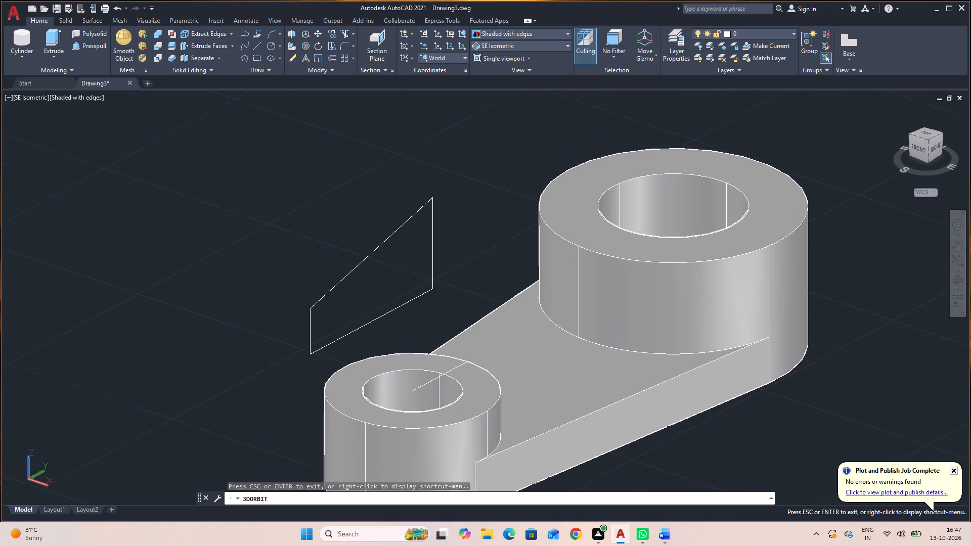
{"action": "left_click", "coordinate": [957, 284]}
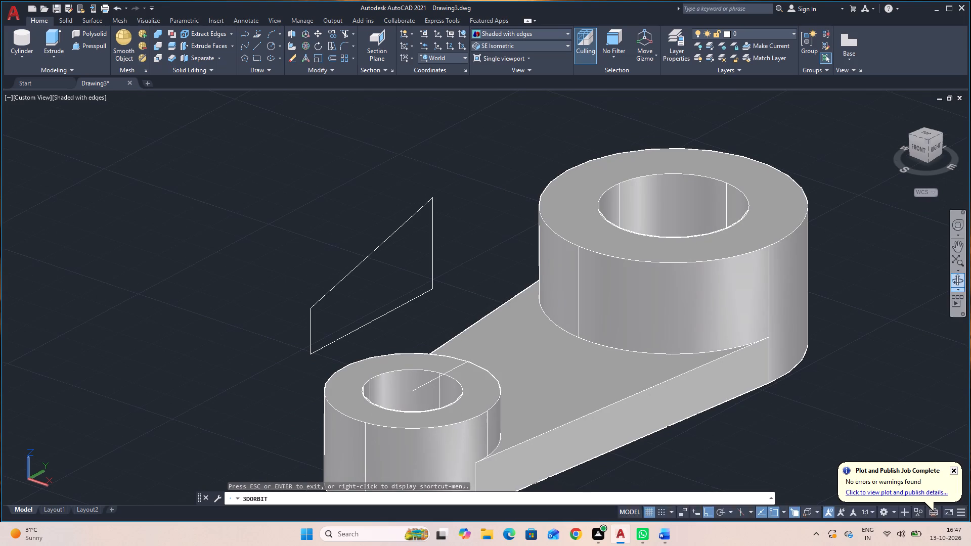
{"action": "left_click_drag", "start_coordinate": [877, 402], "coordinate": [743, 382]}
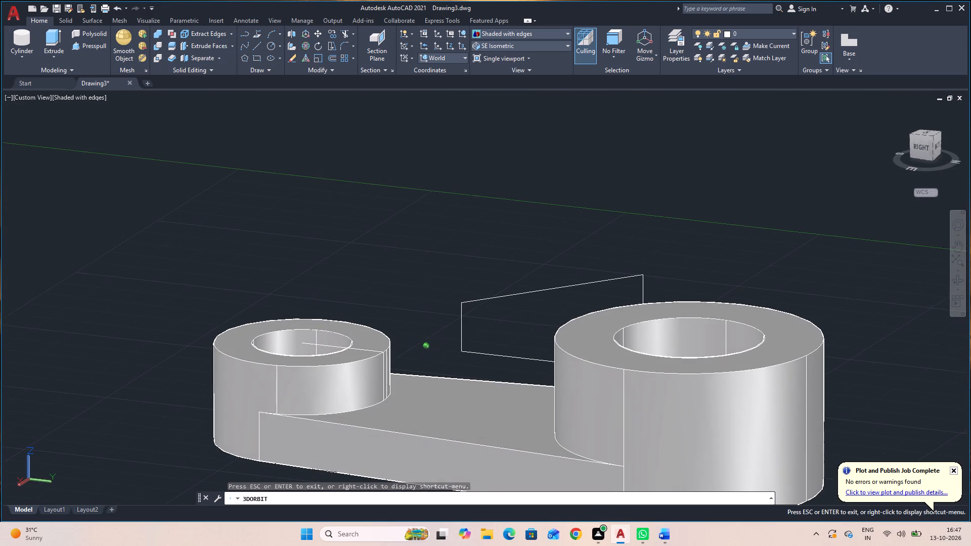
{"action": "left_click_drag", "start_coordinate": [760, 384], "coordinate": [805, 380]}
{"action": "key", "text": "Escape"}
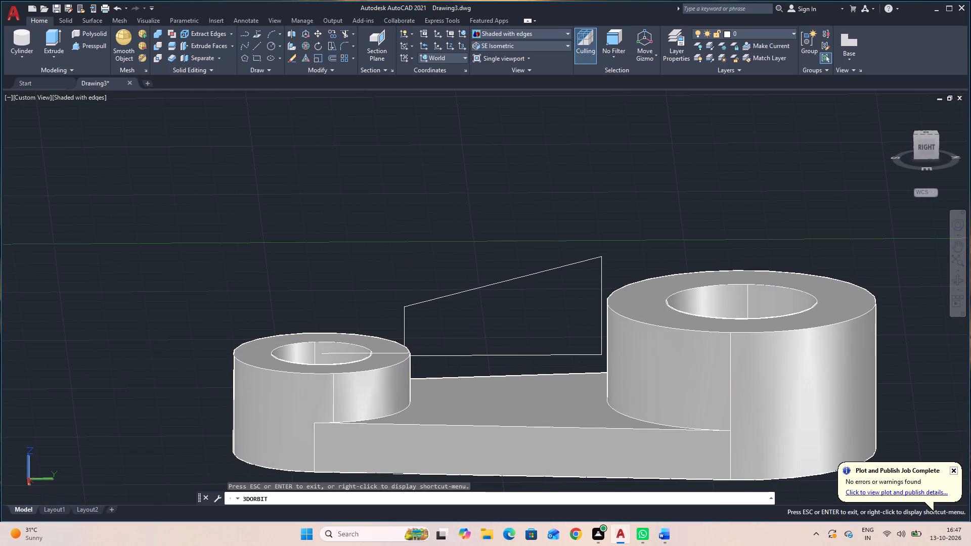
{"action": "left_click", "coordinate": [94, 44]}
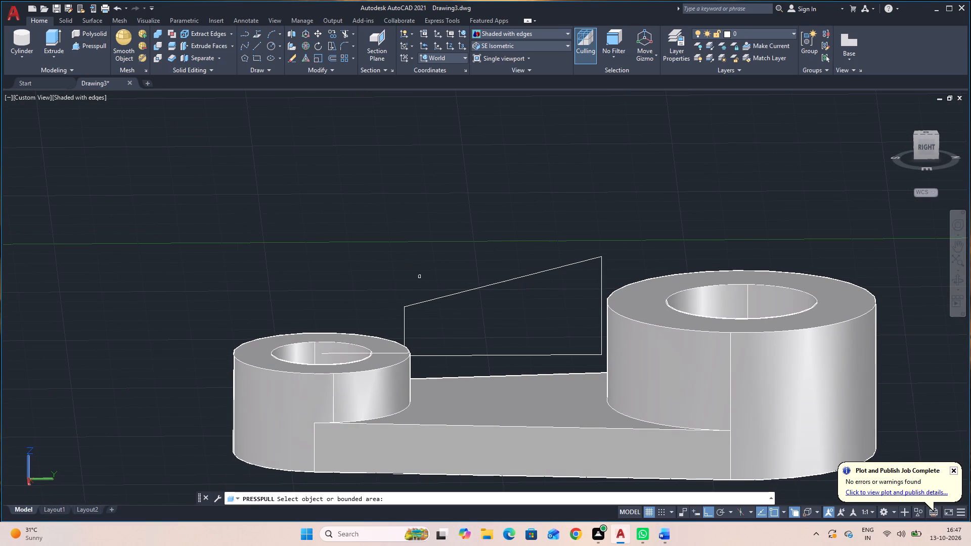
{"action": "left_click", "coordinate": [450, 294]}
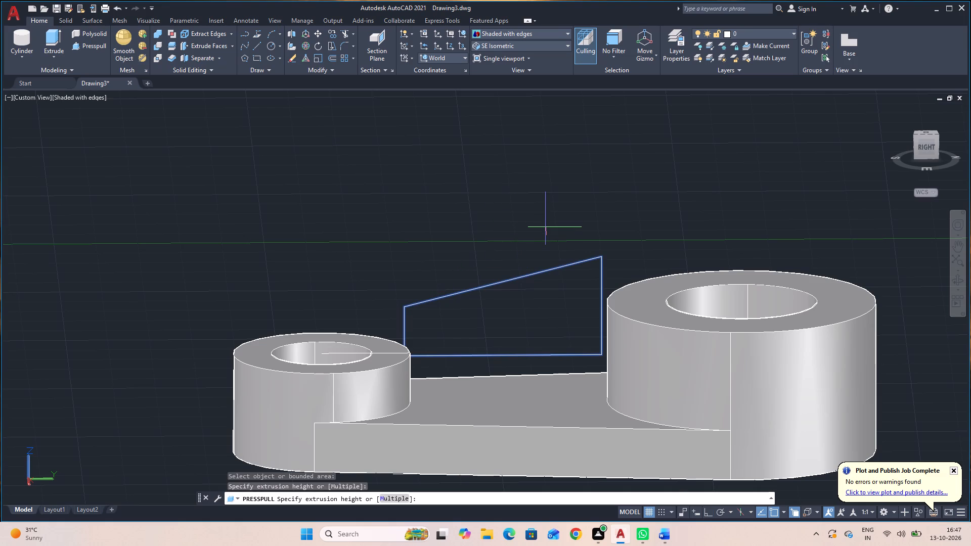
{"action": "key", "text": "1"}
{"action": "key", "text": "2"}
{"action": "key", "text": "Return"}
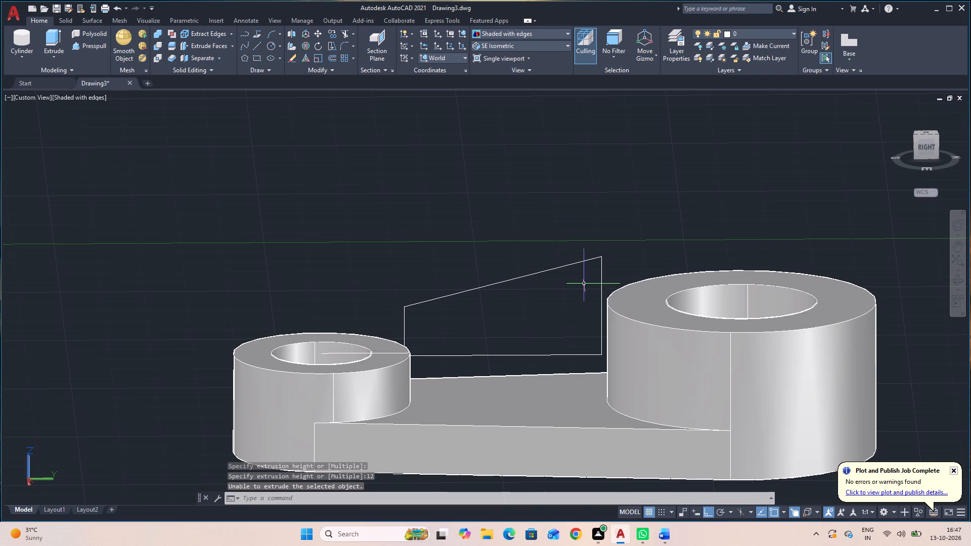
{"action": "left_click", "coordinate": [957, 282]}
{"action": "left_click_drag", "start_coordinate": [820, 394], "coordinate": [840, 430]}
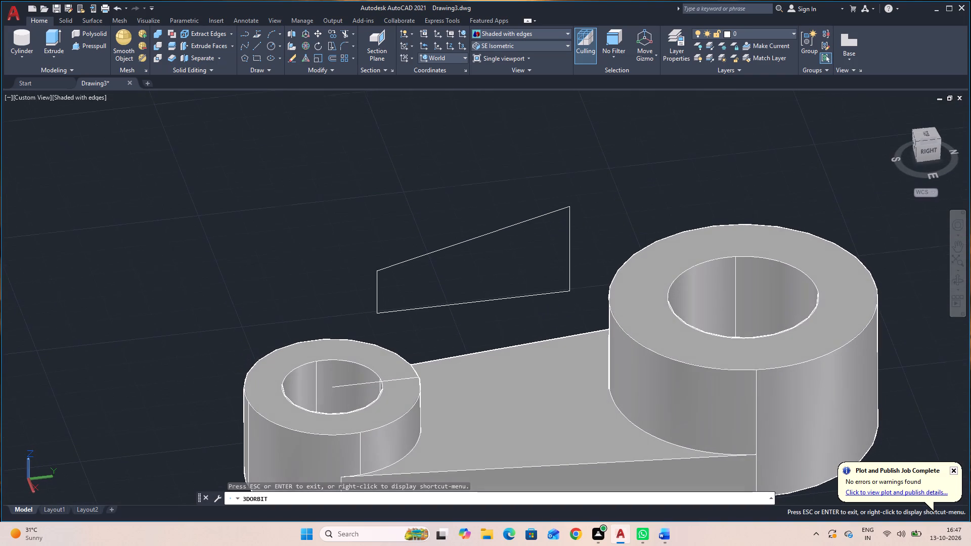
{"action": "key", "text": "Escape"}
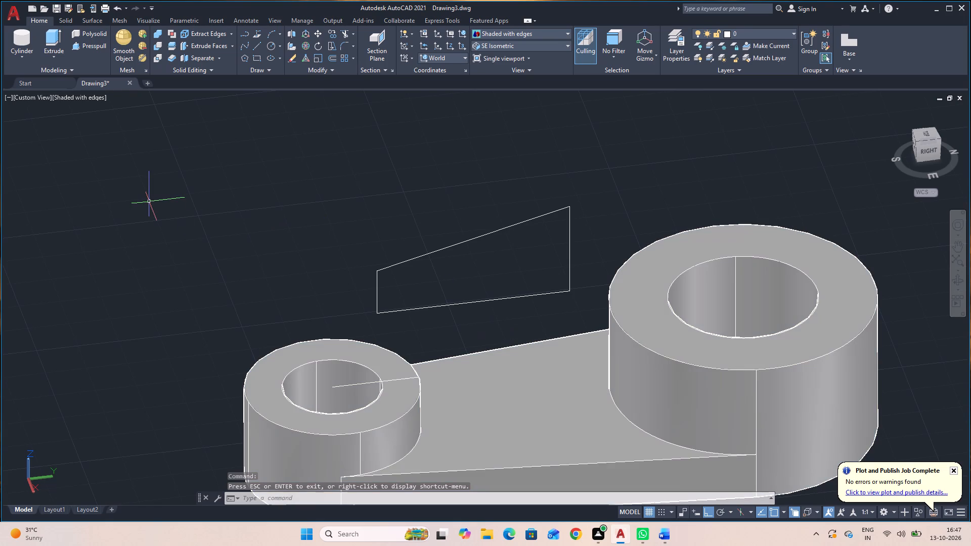
Trace the outline of the rib profile with four new lines, snapping from corner to corner around the existing polyline.
{"action": "type", "text": "L"}
{"action": "key", "text": "space"}
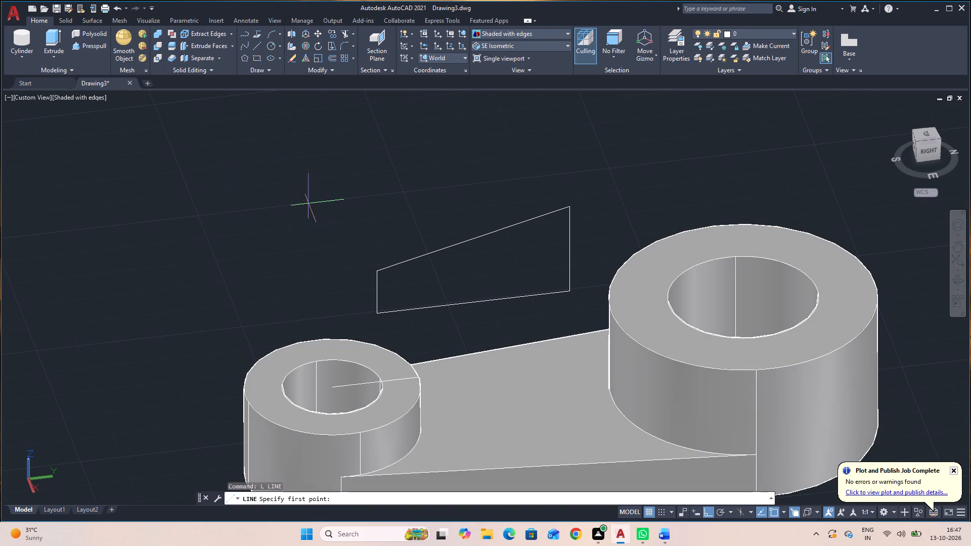
{"action": "left_click", "coordinate": [376, 273]}
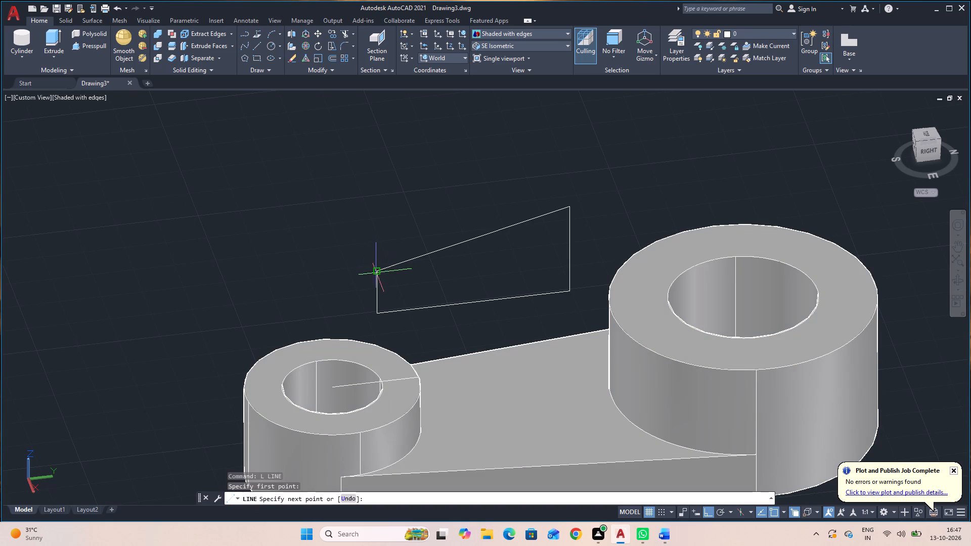
{"action": "left_click", "coordinate": [376, 313]}
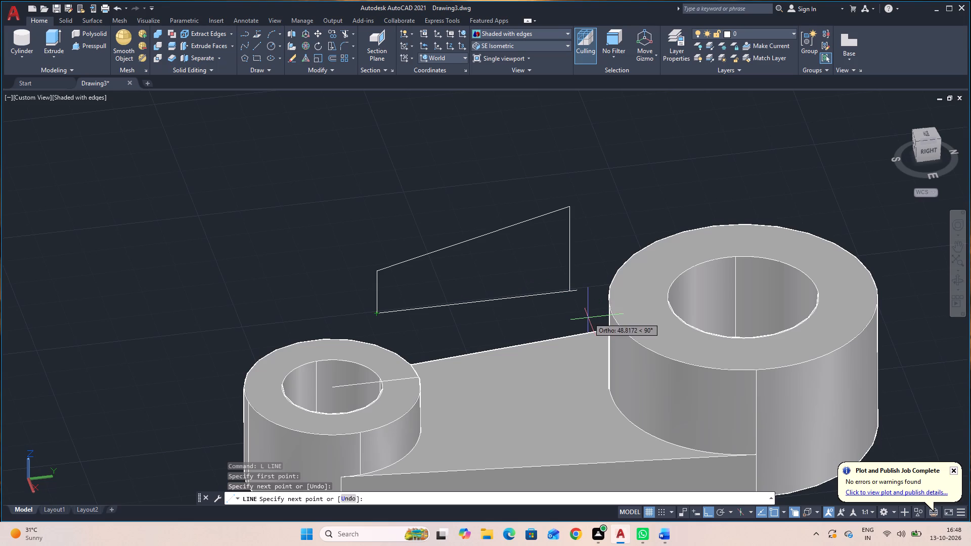
{"action": "left_click", "coordinate": [572, 293]}
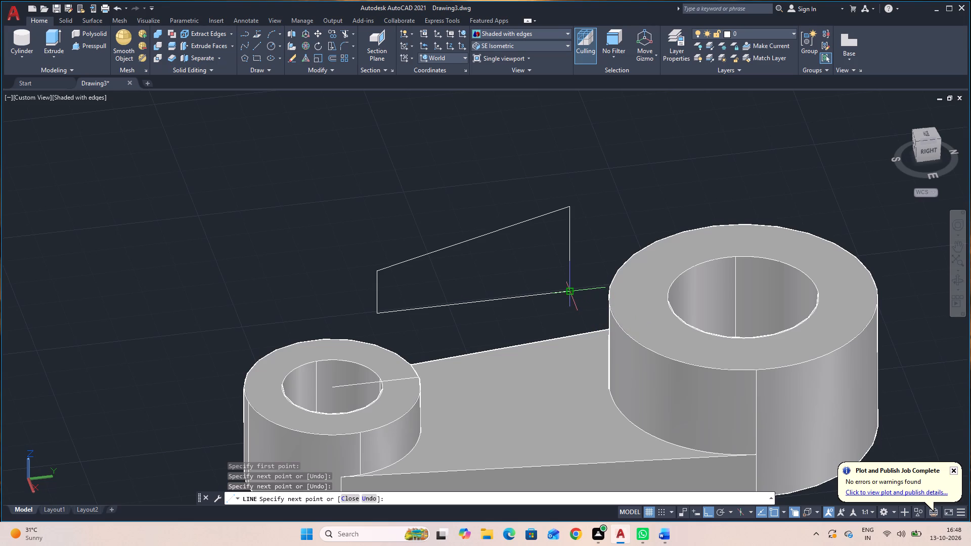
{"action": "left_click", "coordinate": [569, 206]}
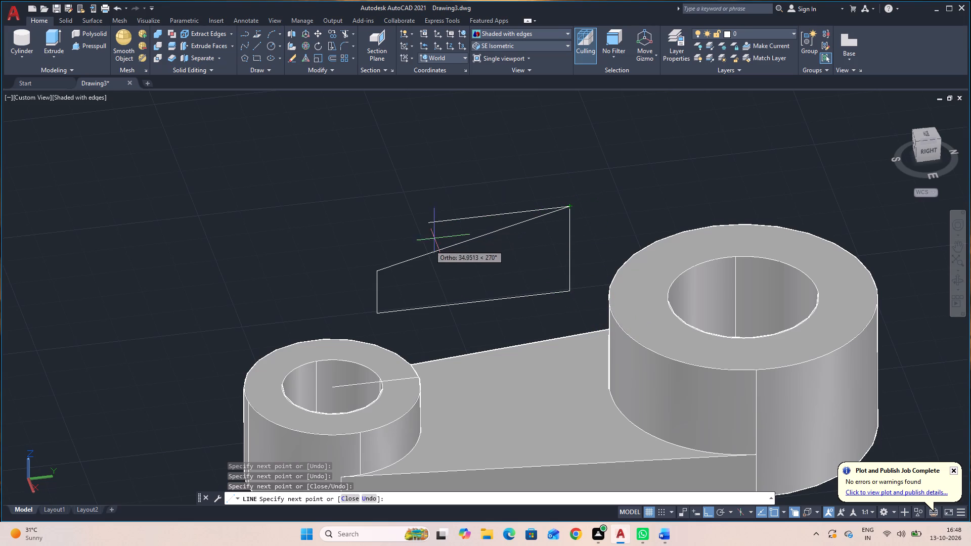
{"action": "left_click", "coordinate": [377, 274]}
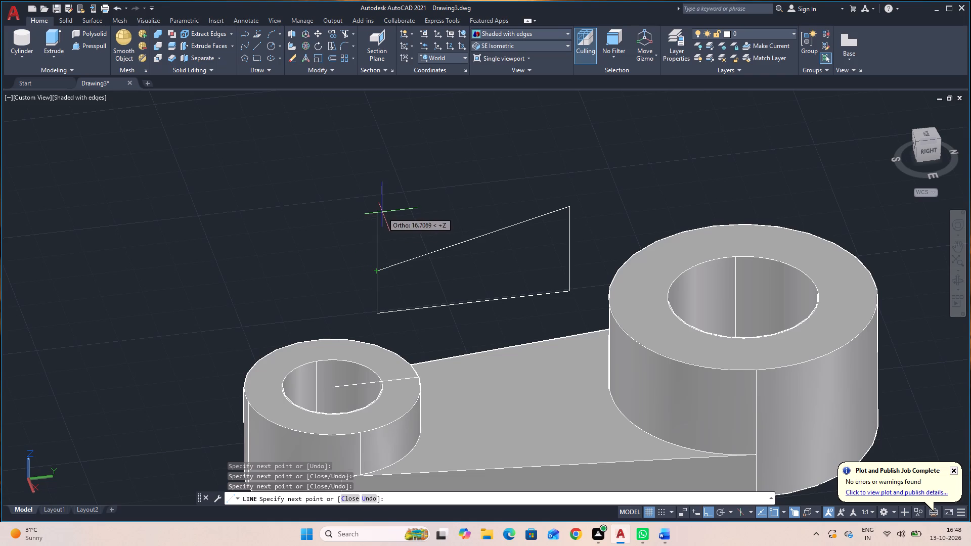
{"action": "key", "text": "Escape"}
Move the original rib 3D polyline away along the Y axis, separating it from the newly traced lines.
{"action": "left_click", "coordinate": [439, 251]}
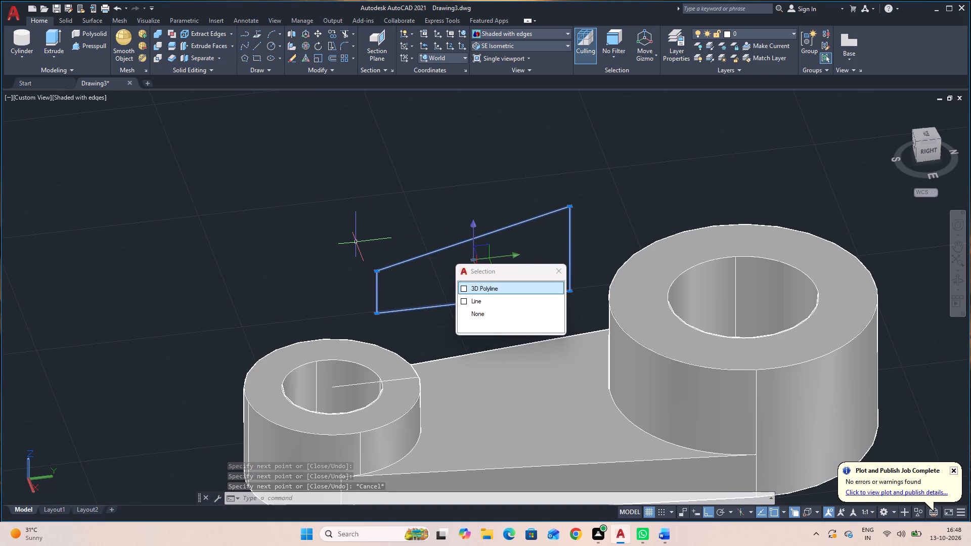
{"action": "type", "text": "M"}
{"action": "key", "text": "space"}
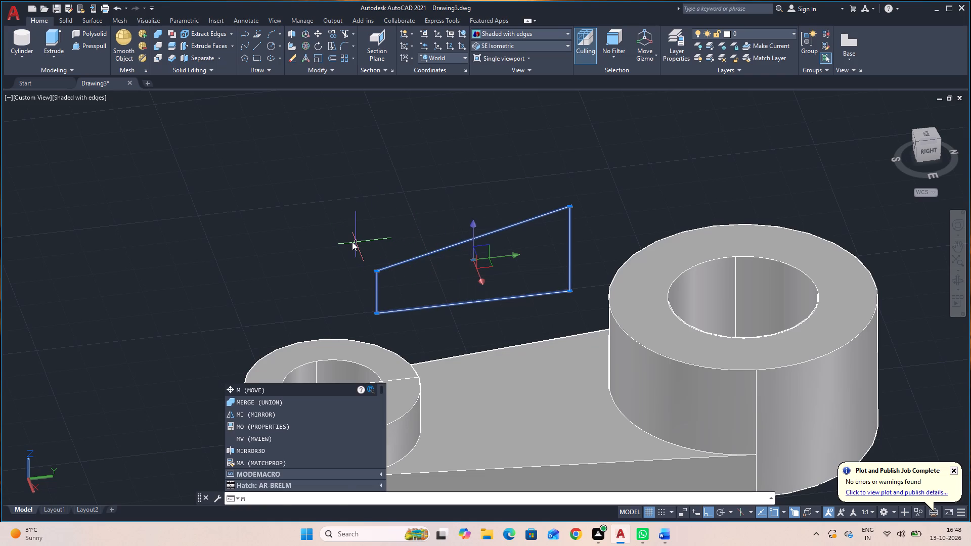
{"action": "key", "text": "space"}
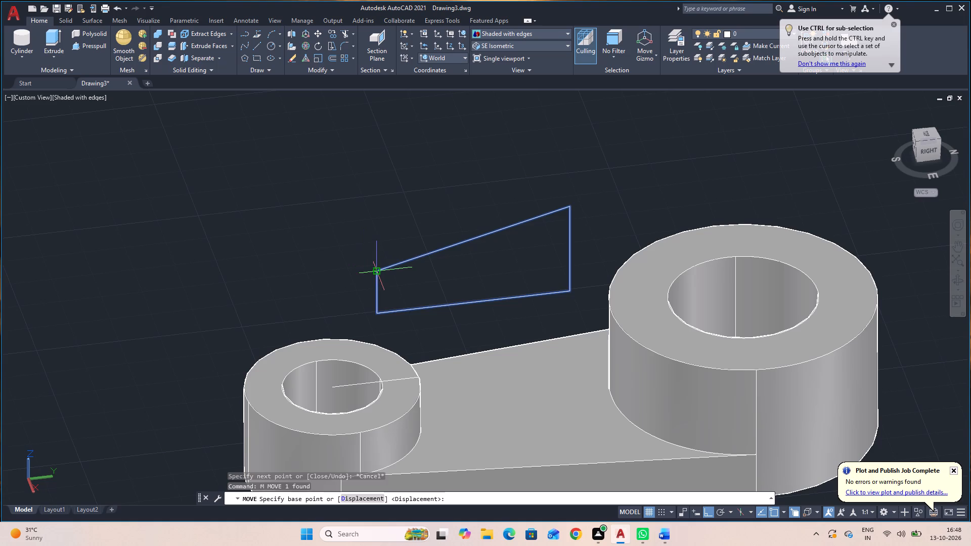
{"action": "left_click", "coordinate": [380, 275]}
{"action": "left_click", "coordinate": [101, 210]}
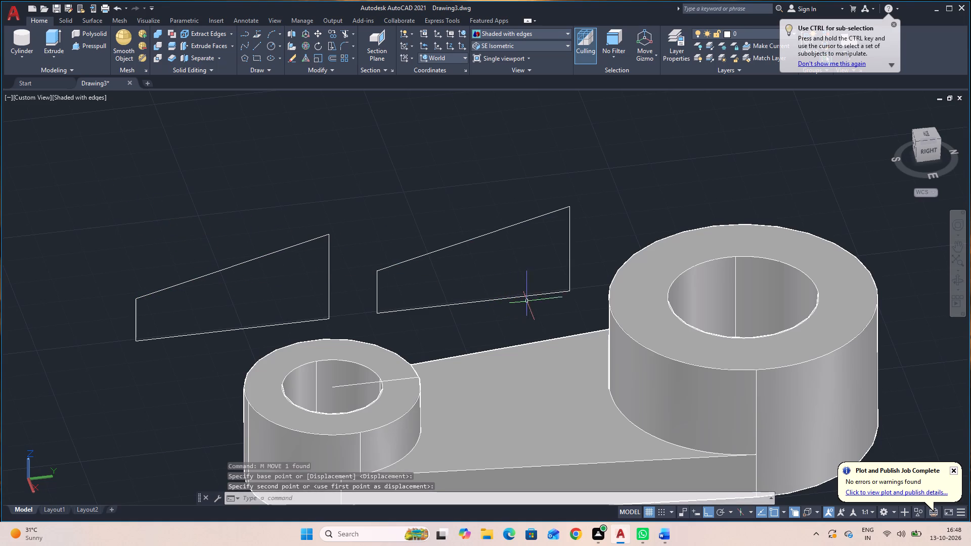
Join the four newly traced rib profile lines into a single polyline.
{"action": "left_click", "coordinate": [580, 290]}
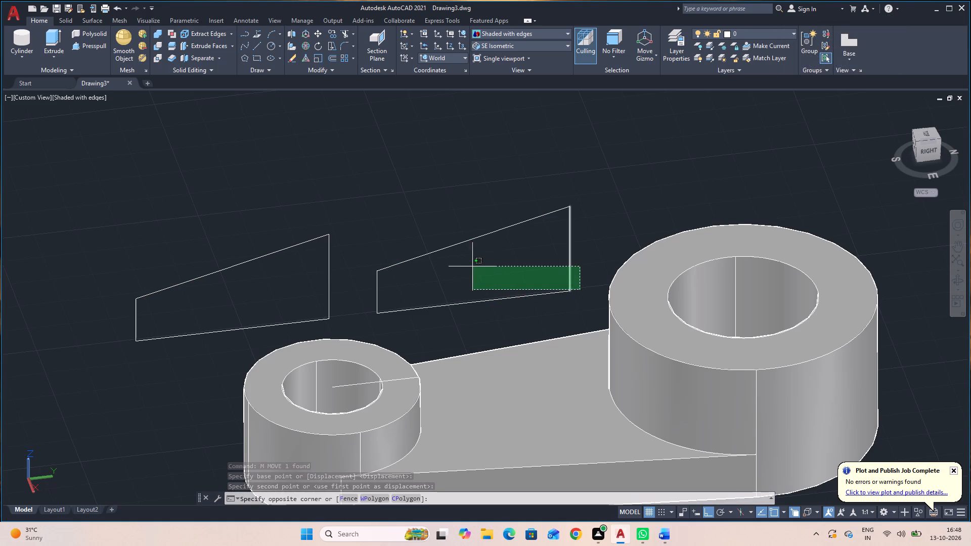
{"action": "left_click", "coordinate": [350, 214]}
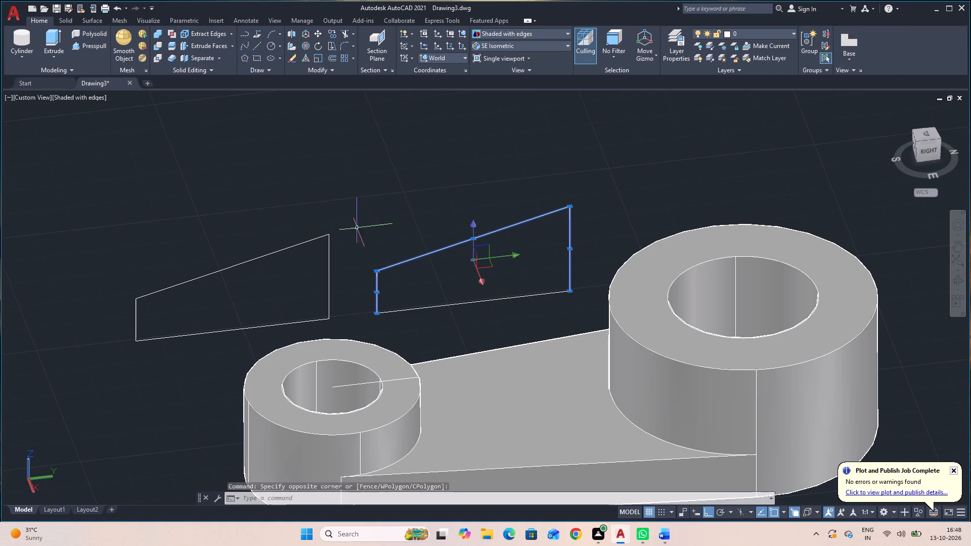
{"action": "left_click", "coordinate": [437, 337]}
{"action": "left_click", "coordinate": [425, 294]}
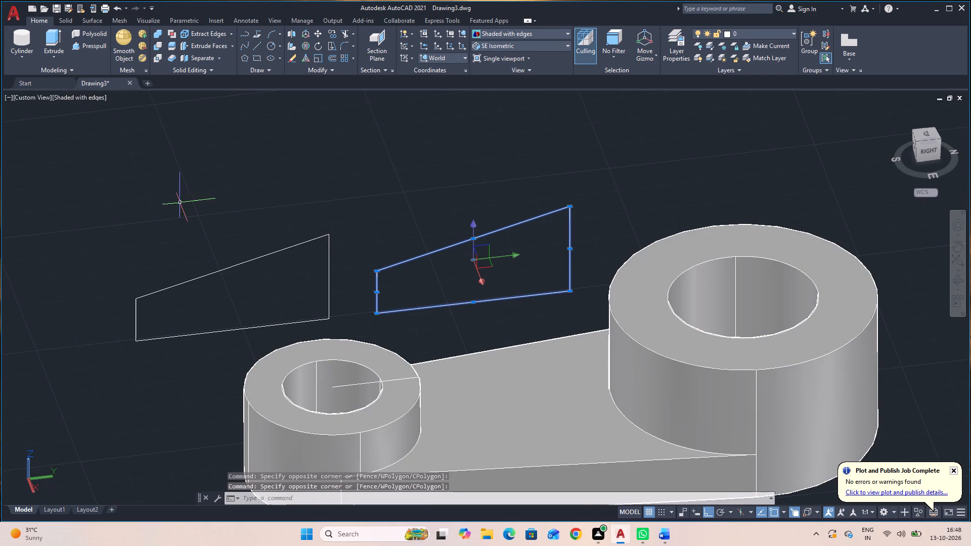
{"action": "key", "text": "j"}
{"action": "key", "text": "space"}
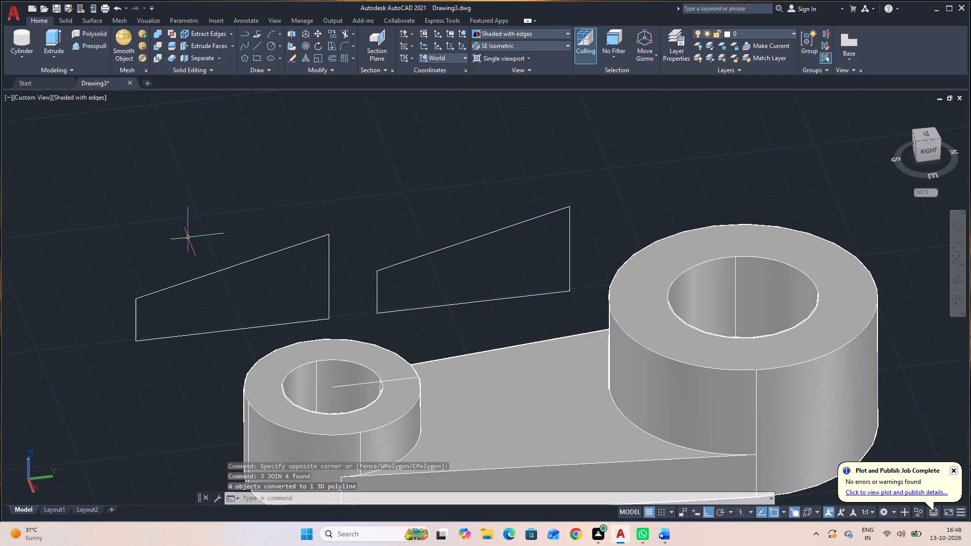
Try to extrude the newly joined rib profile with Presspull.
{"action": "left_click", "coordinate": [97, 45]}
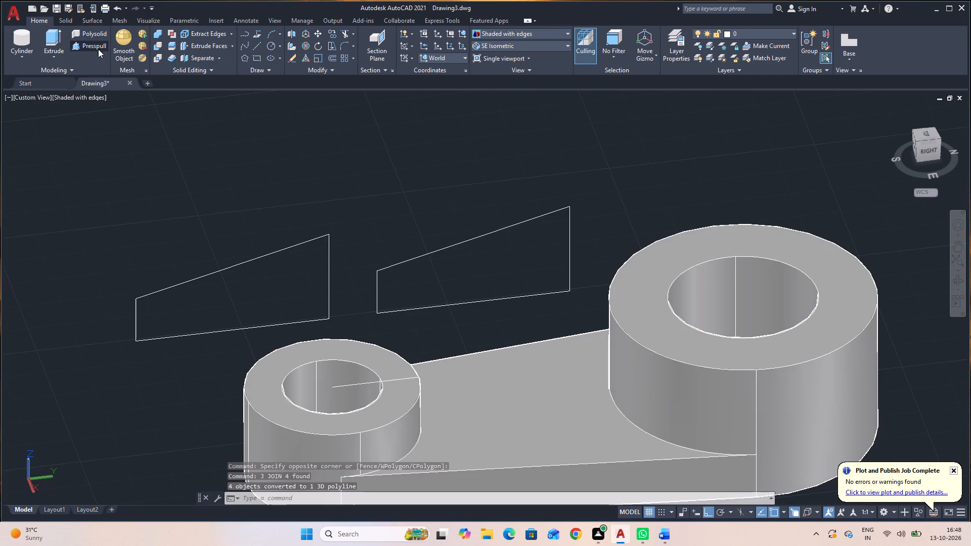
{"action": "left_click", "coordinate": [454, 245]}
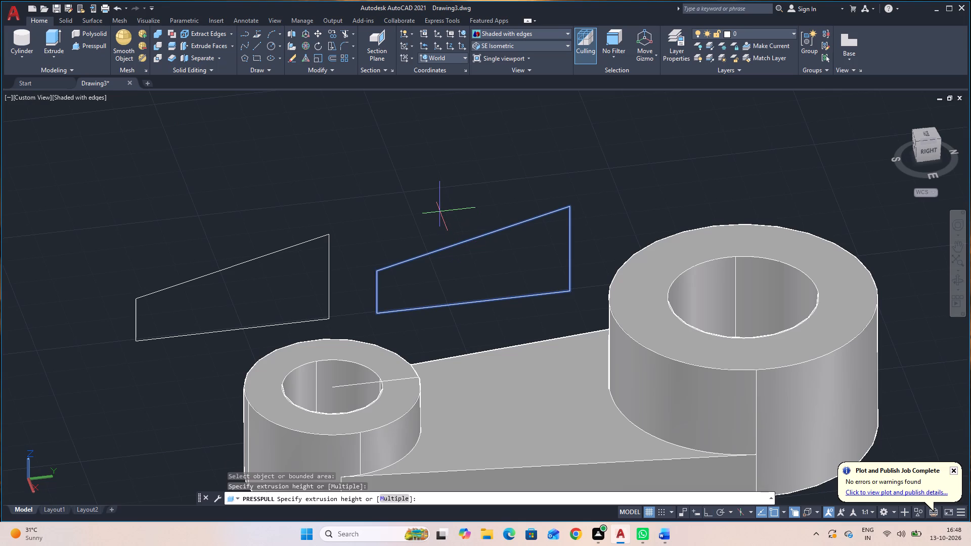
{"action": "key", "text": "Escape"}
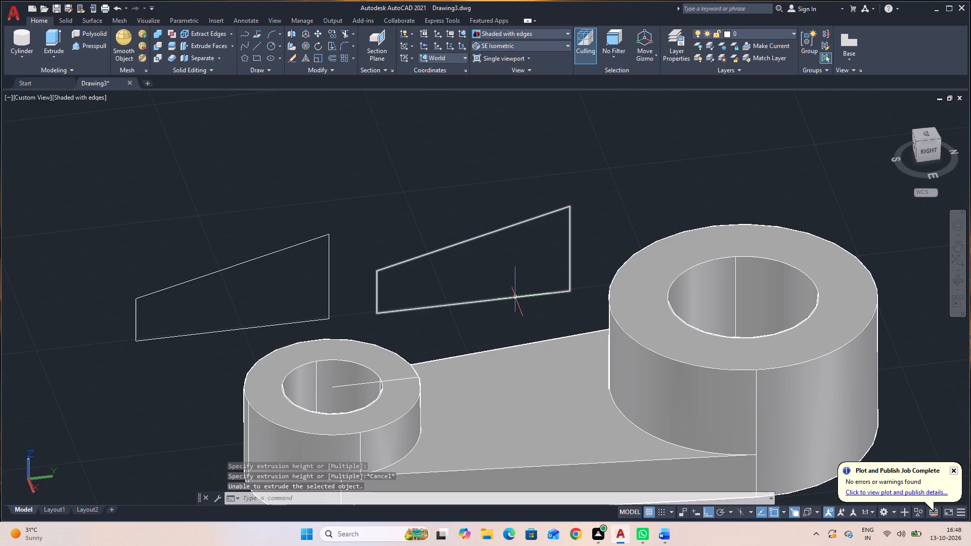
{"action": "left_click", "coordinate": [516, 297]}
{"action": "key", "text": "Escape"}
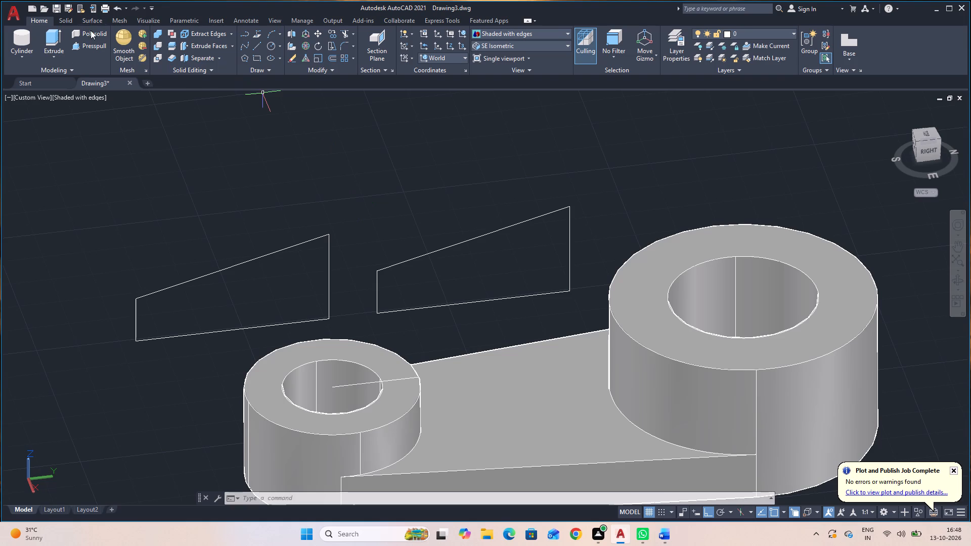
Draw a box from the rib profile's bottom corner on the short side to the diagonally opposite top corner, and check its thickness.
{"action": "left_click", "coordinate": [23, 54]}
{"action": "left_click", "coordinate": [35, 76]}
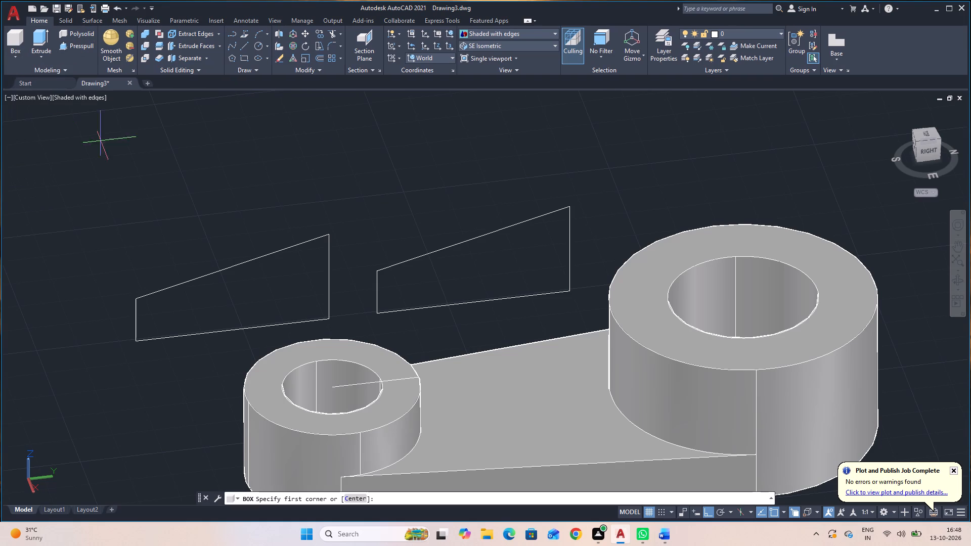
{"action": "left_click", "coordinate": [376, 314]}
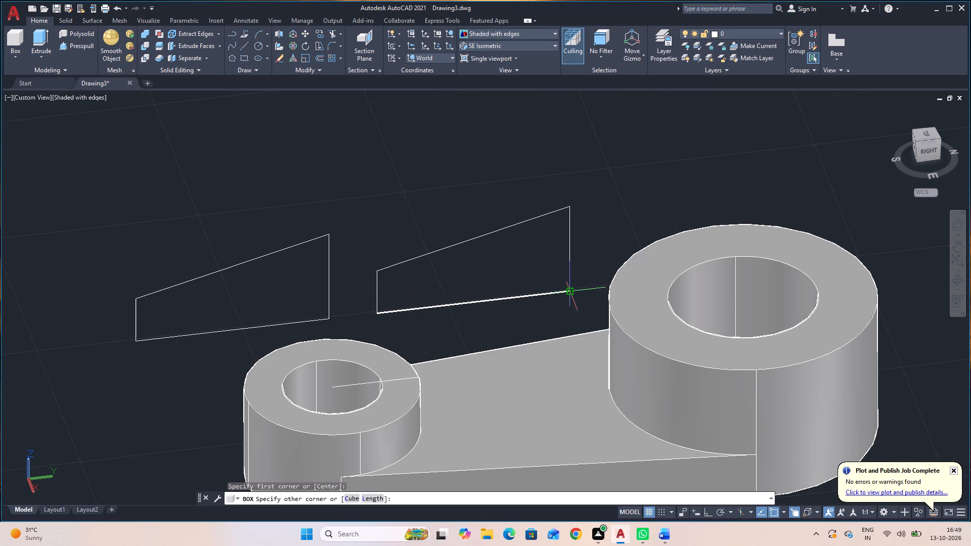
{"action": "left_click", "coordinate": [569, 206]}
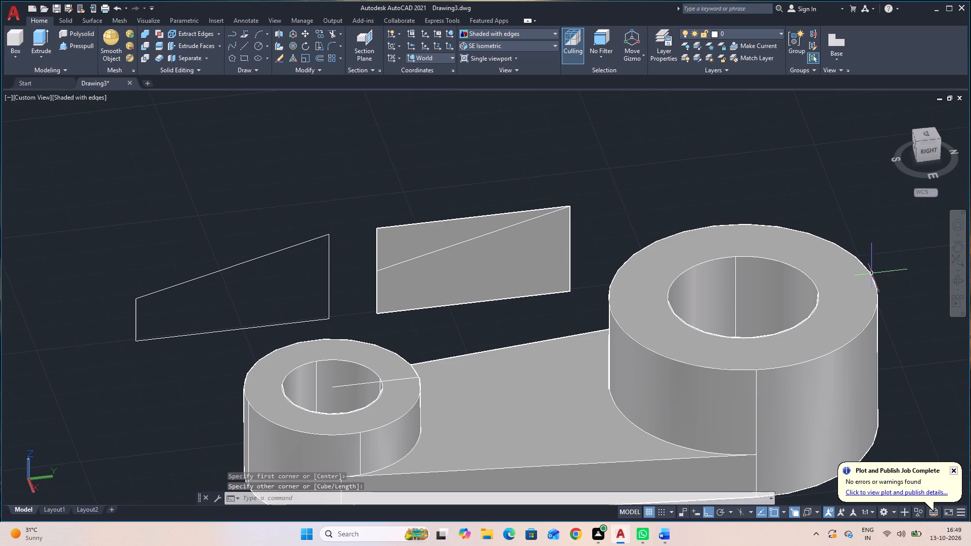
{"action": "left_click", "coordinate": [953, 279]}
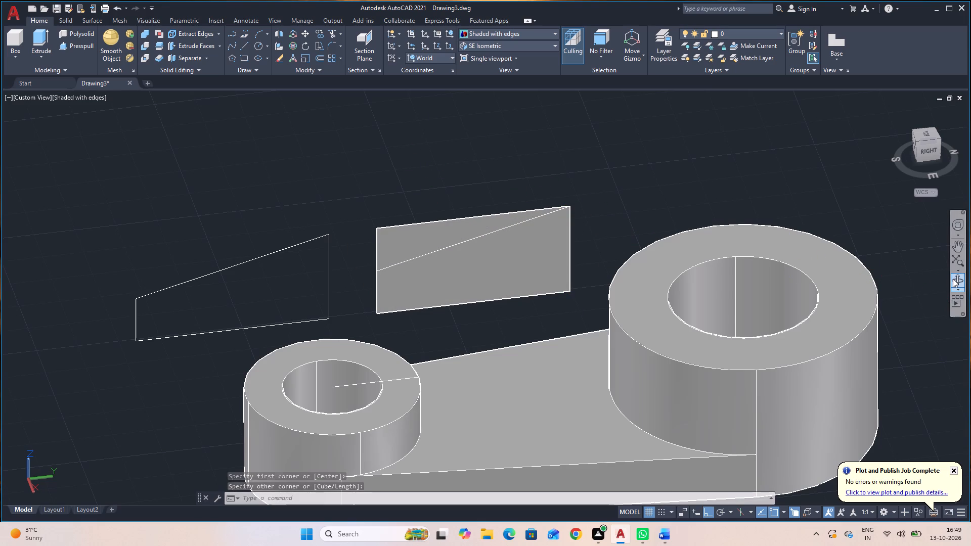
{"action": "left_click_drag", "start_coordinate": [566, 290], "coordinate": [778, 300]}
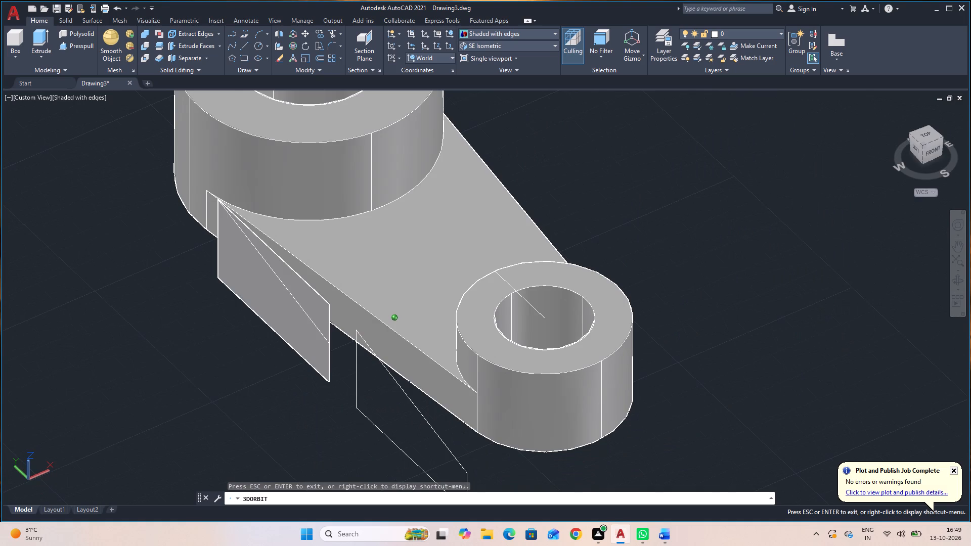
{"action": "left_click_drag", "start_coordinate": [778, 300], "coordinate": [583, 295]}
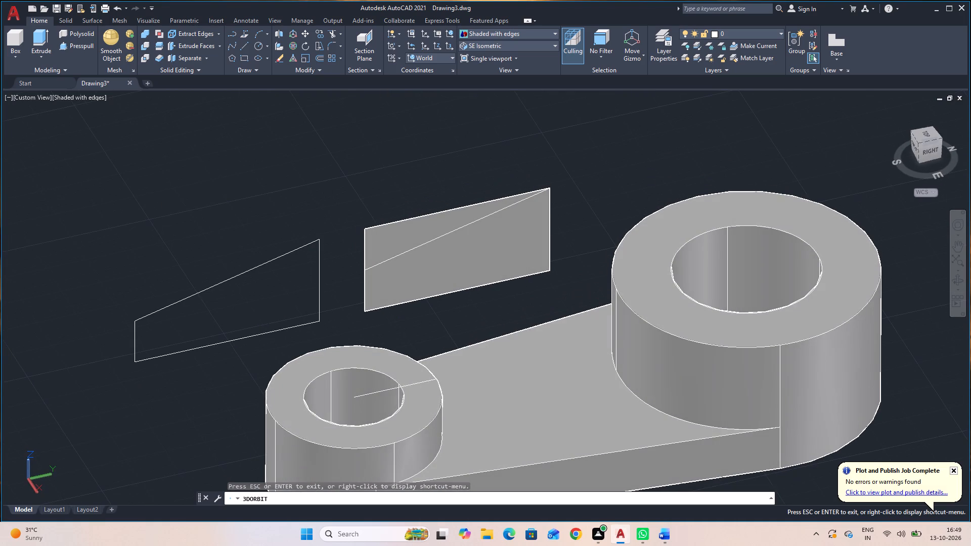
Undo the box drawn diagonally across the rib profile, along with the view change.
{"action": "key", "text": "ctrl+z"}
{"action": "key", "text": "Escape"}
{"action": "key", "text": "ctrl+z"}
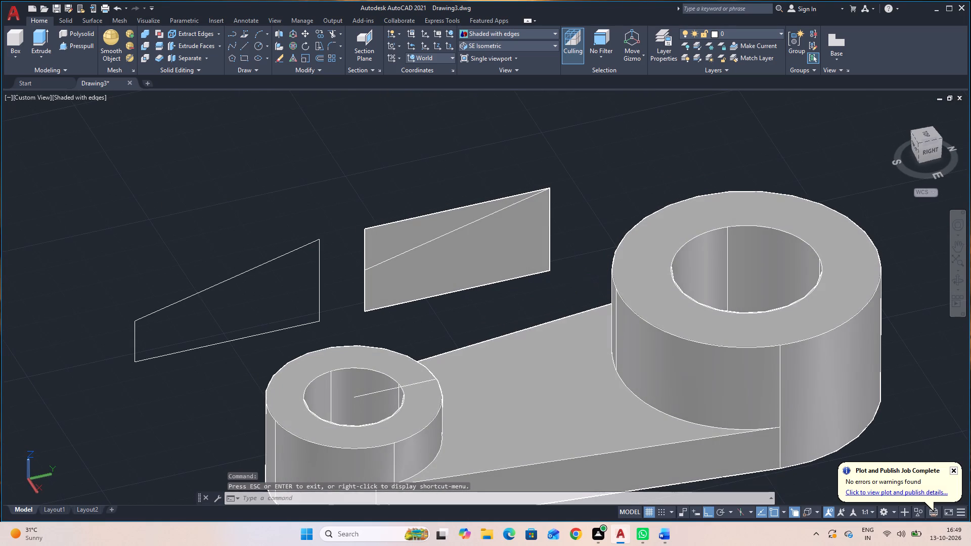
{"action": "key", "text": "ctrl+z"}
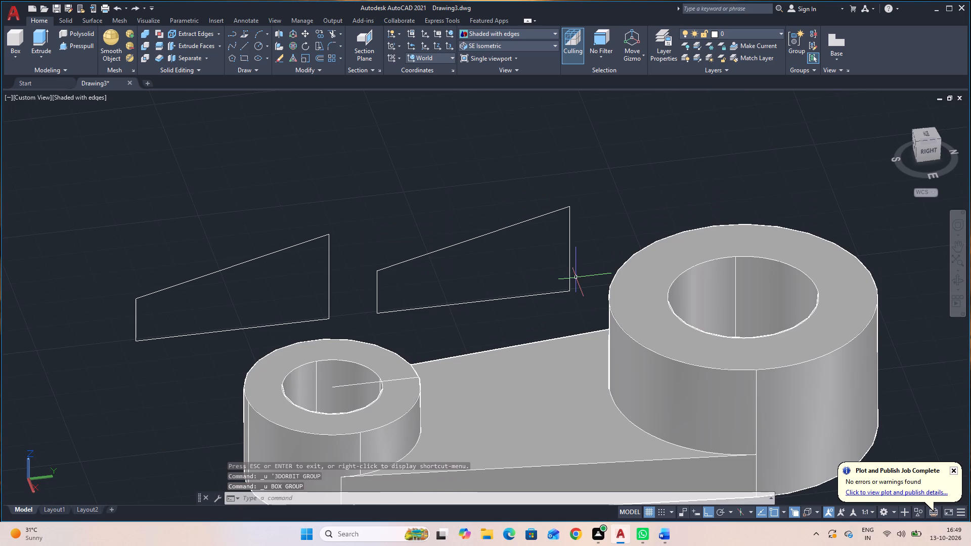
Draw a box using the Length option along the rib profile's bottom edge, with width 12 and height up to its tall side's top.
{"action": "left_click", "coordinate": [14, 38]}
{"action": "left_click", "coordinate": [376, 311]}
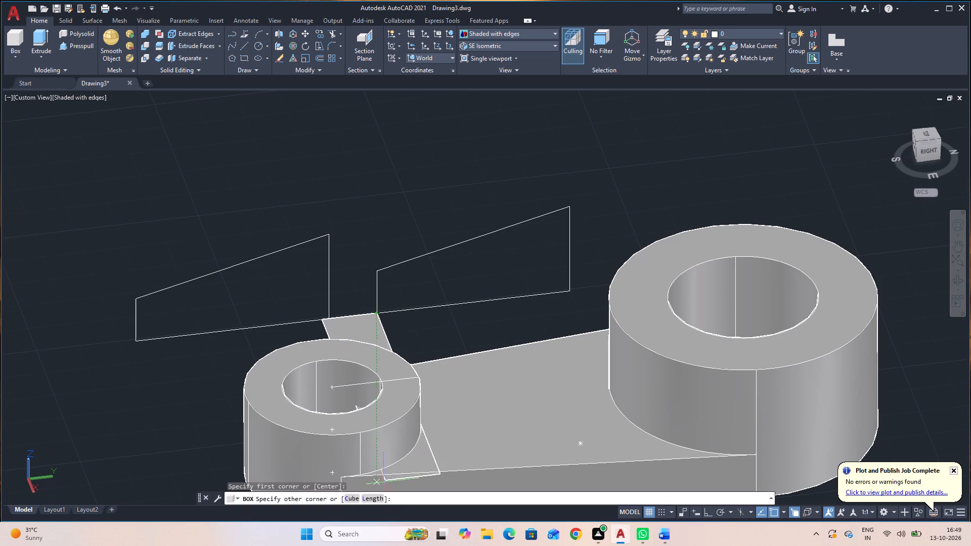
{"action": "left_click", "coordinate": [375, 502]}
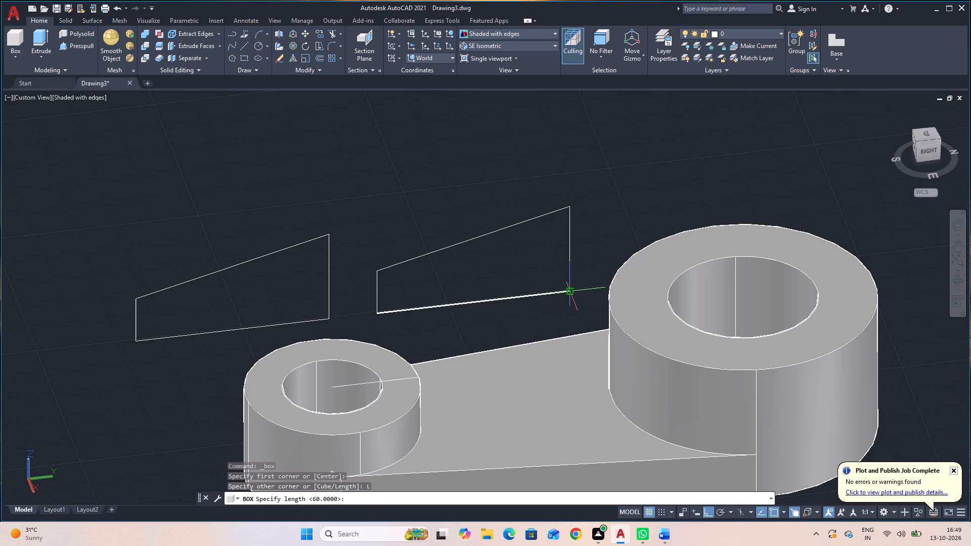
{"action": "left_click", "coordinate": [569, 292]}
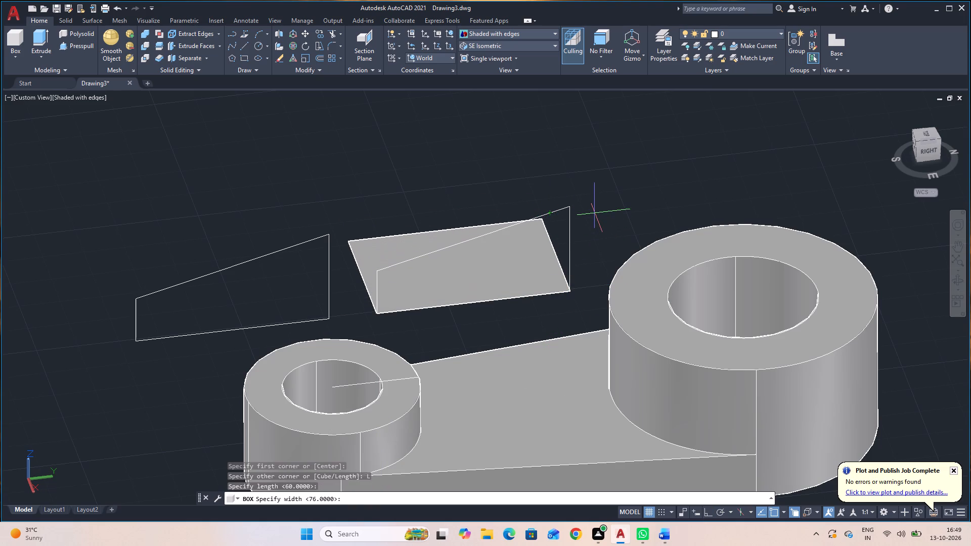
{"action": "type", "text": "12"}
{"action": "key", "text": "Return"}
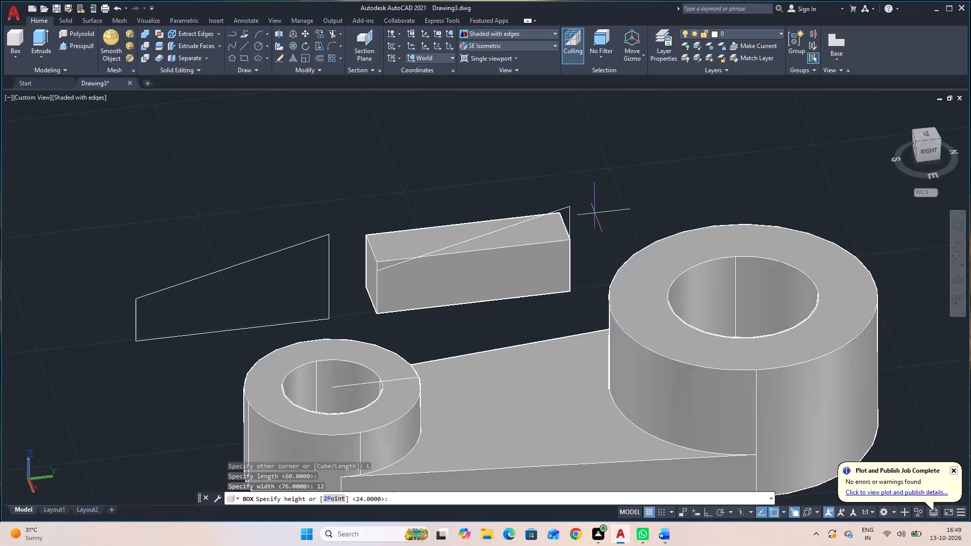
{"action": "left_click", "coordinate": [572, 209]}
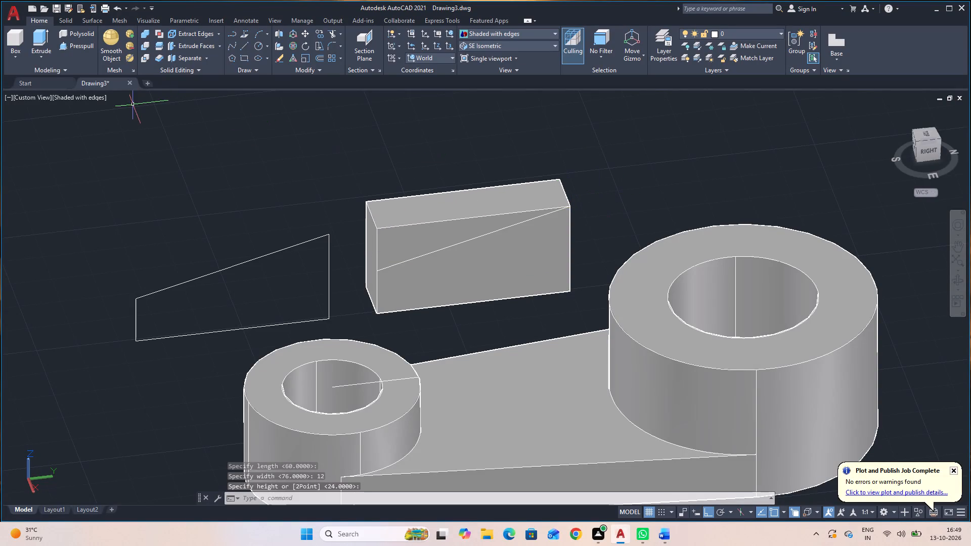
{"action": "key", "text": "Escape"}
Presspull the triangular area above the sloped profile line back through the box to cut it into the tapered rib.
{"action": "left_click", "coordinate": [76, 43]}
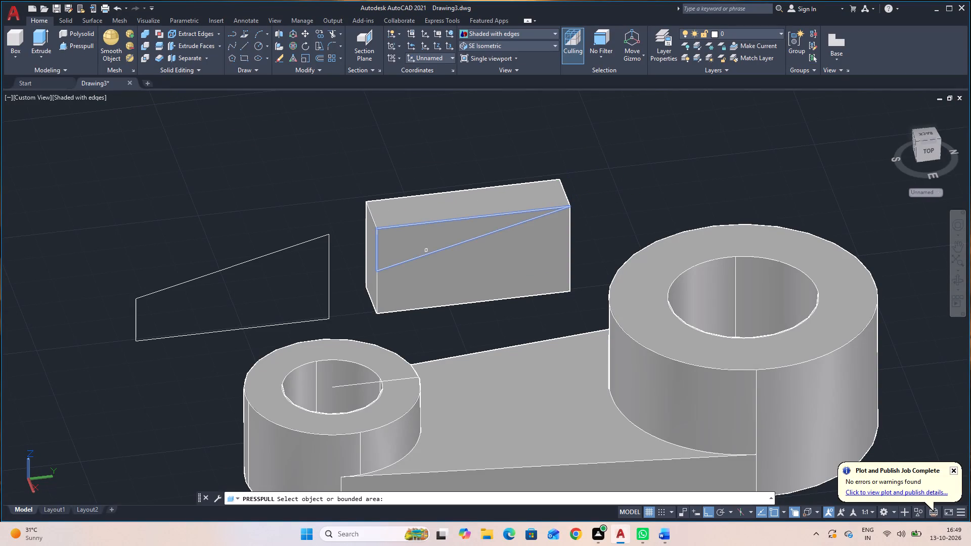
{"action": "left_click", "coordinate": [428, 252]}
{"action": "left_click", "coordinate": [384, 186]}
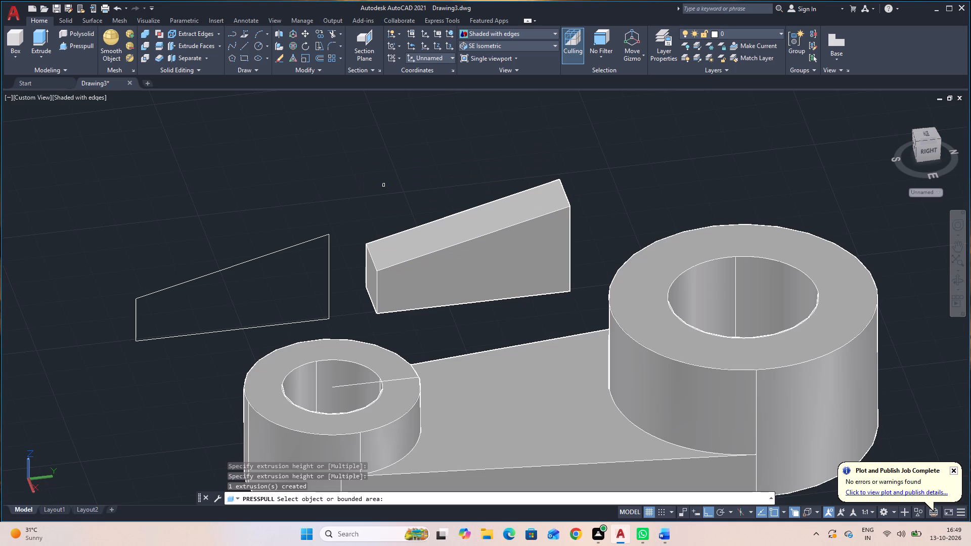
Move the tapered rib by its short end's top edge midpoint to the small boss's top rim, where the centre line ends.
{"action": "key", "text": "Escape"}
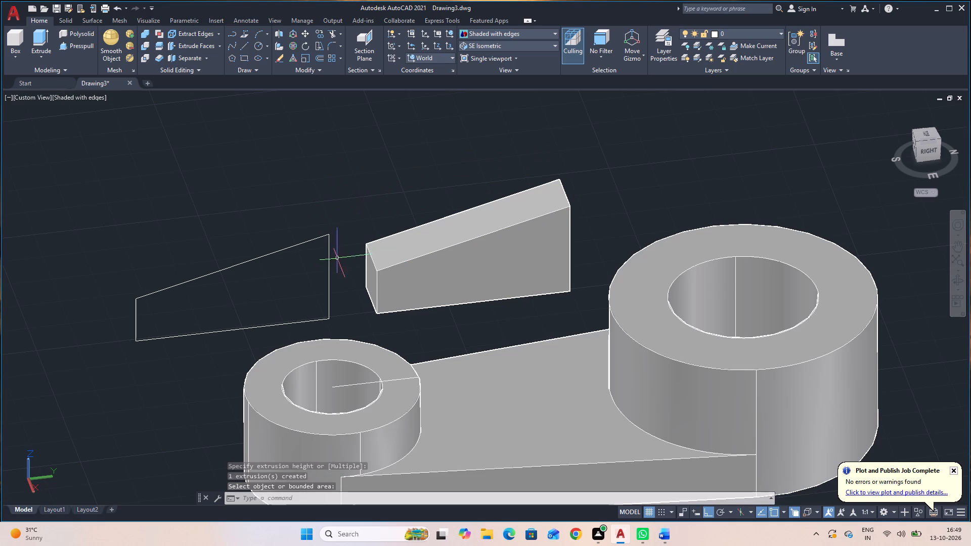
{"action": "left_click", "coordinate": [398, 250]}
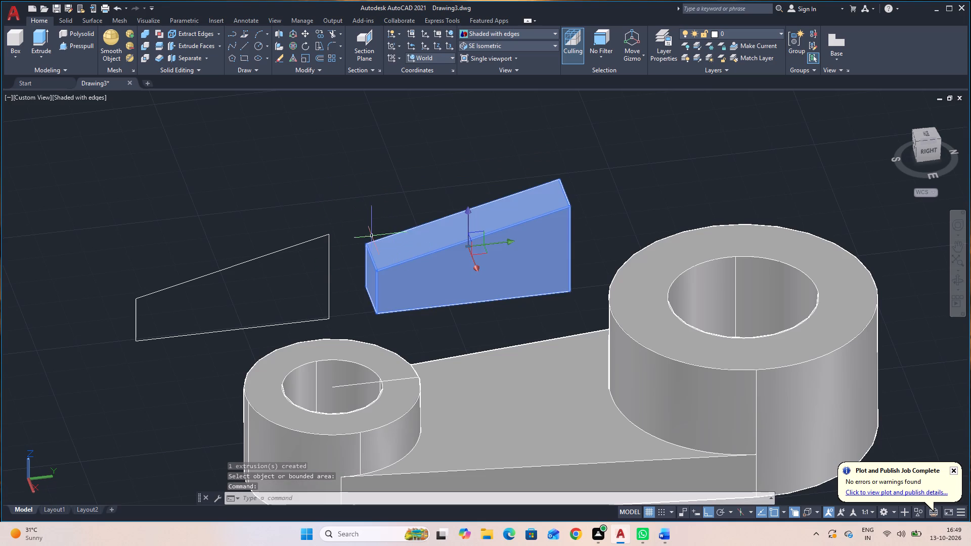
{"action": "key", "text": "m"}
{"action": "key", "text": "space"}
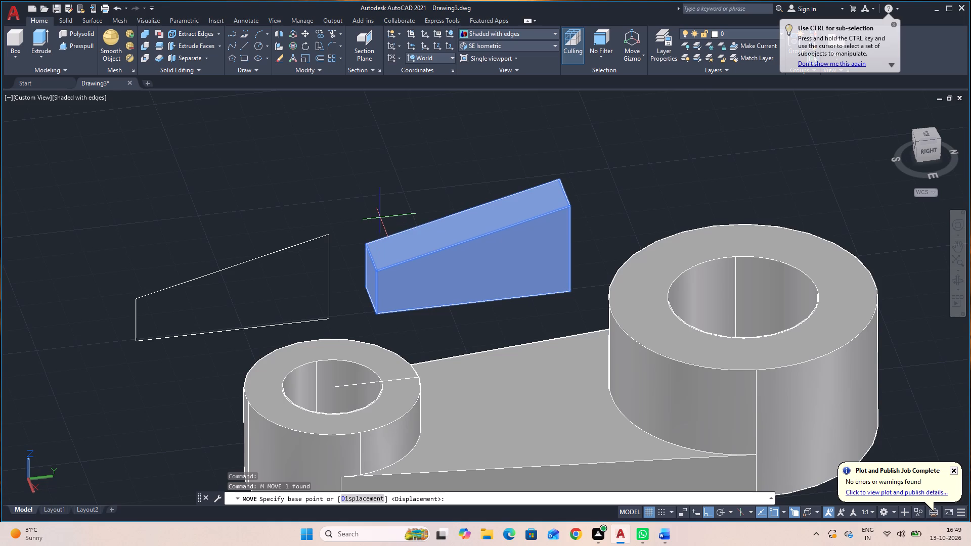
{"action": "left_click", "coordinate": [373, 259]}
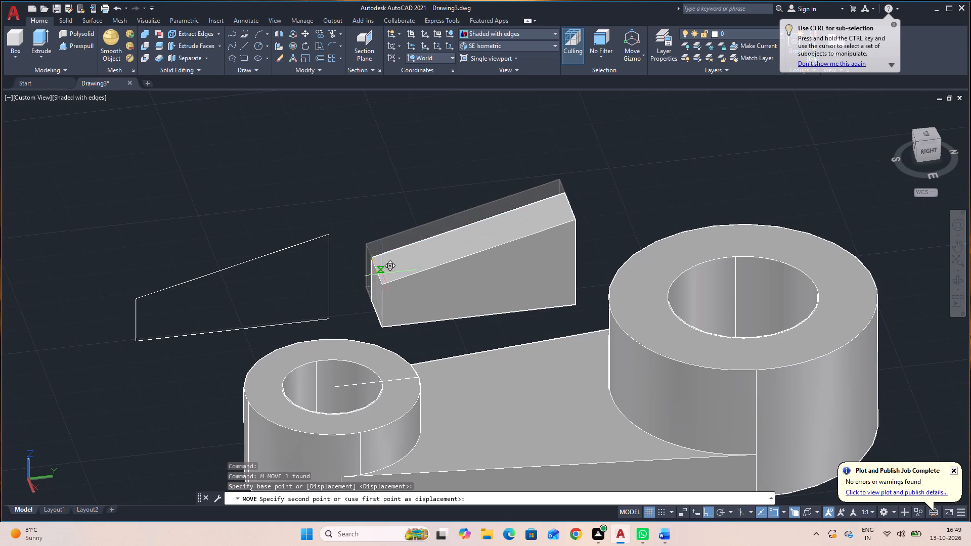
{"action": "left_click", "coordinate": [419, 378]}
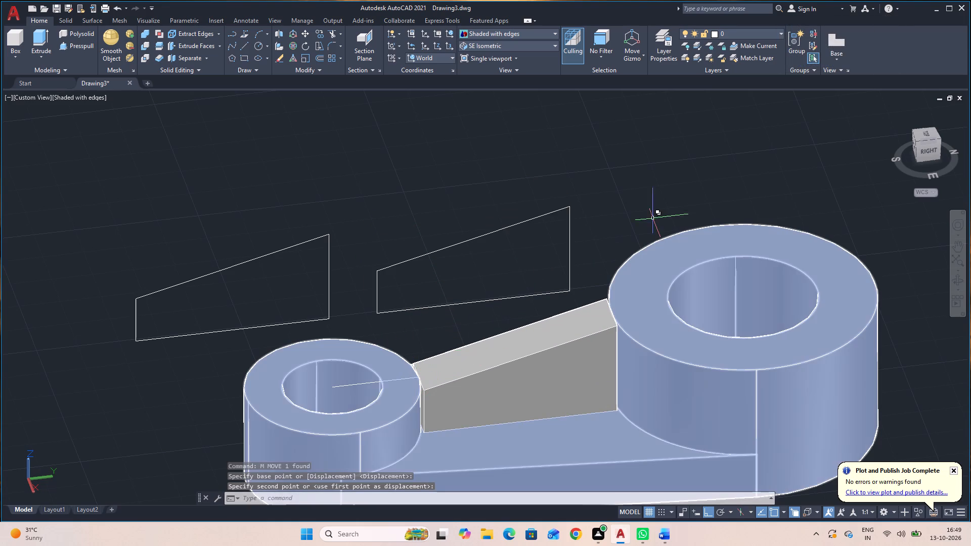
Delete the two leftover rib profile outlines beside the link.
{"action": "left_click", "coordinate": [587, 243]}
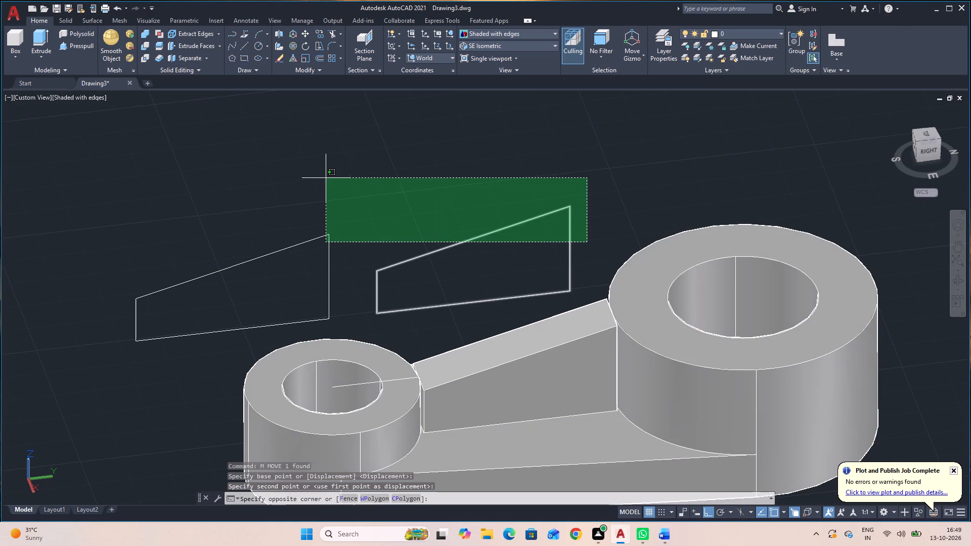
{"action": "left_click", "coordinate": [249, 202]}
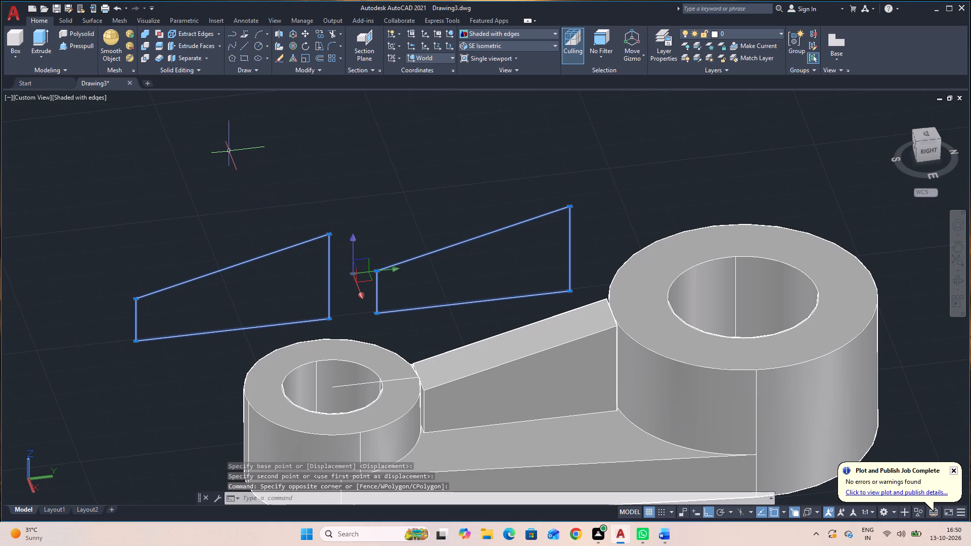
{"action": "key", "text": "Delete"}
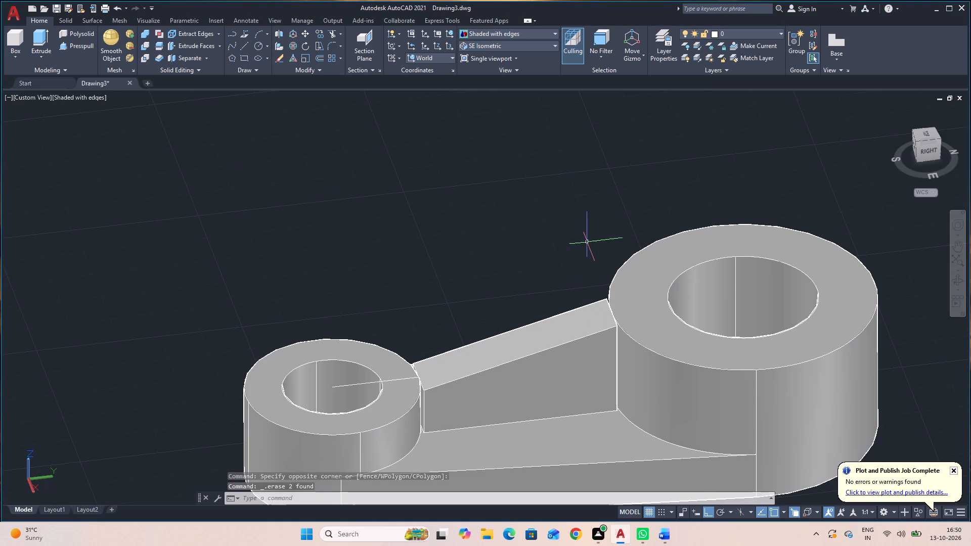
Delete the leftover construction line running from the small boss's centre to its rim.
{"action": "scroll", "coordinate": [402, 198], "scroll_direction": "down", "scroll_amount": 2}
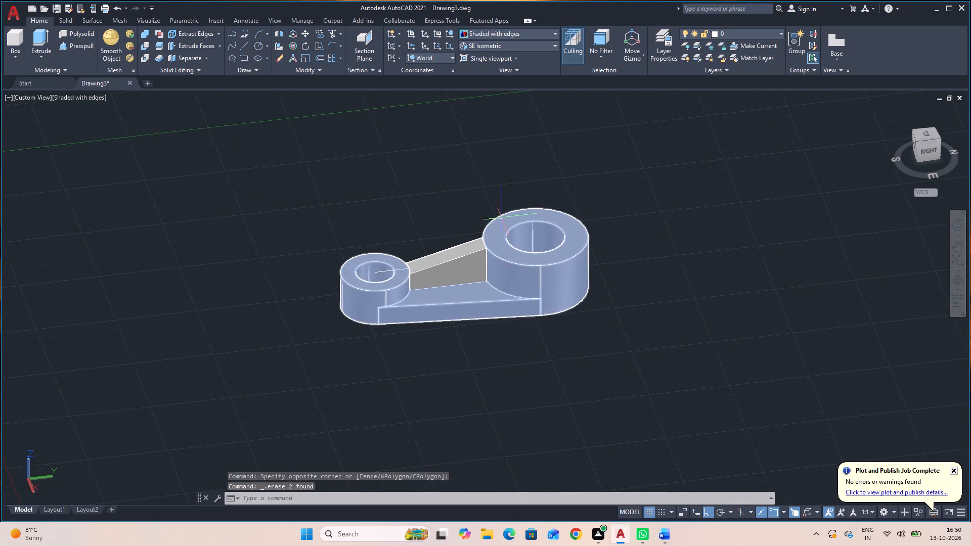
{"action": "scroll", "coordinate": [456, 200], "scroll_direction": "up", "scroll_amount": 1}
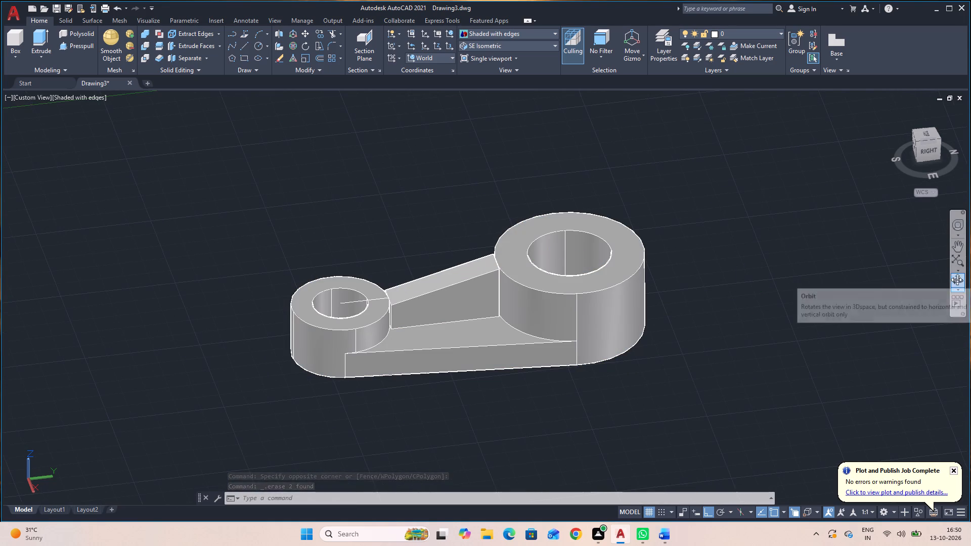
{"action": "left_click", "coordinate": [957, 280]}
{"action": "left_click_drag", "start_coordinate": [662, 363], "coordinate": [789, 383]}
{"action": "left_click_drag", "start_coordinate": [609, 394], "coordinate": [624, 452]}
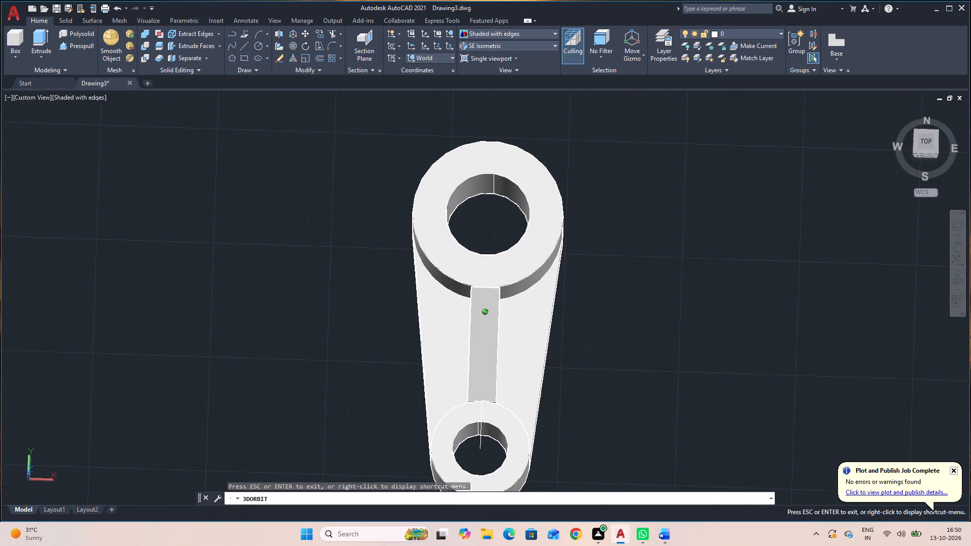
{"action": "left_click_drag", "start_coordinate": [624, 452], "coordinate": [720, 429]}
{"action": "left_click_drag", "start_coordinate": [631, 491], "coordinate": [707, 444]}
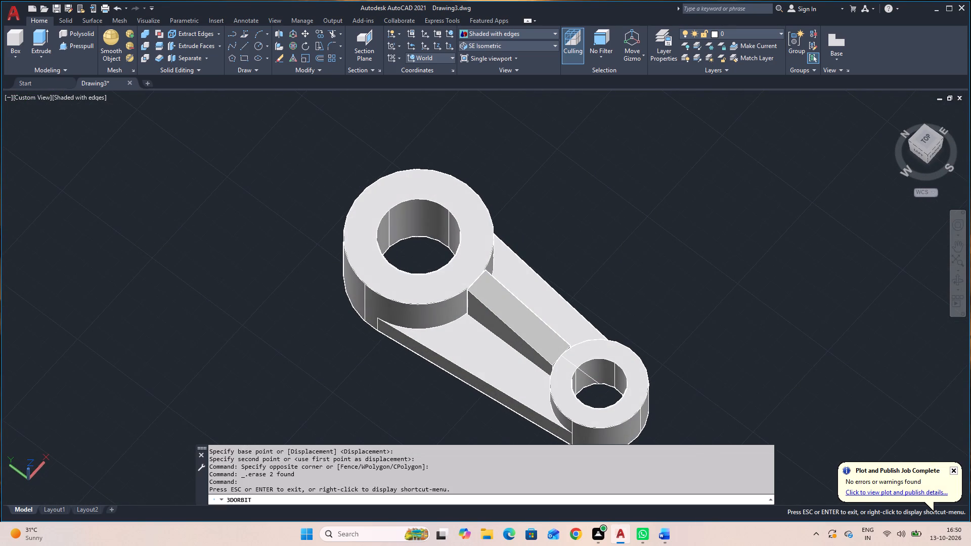
{"action": "left_click", "coordinate": [676, 408]}
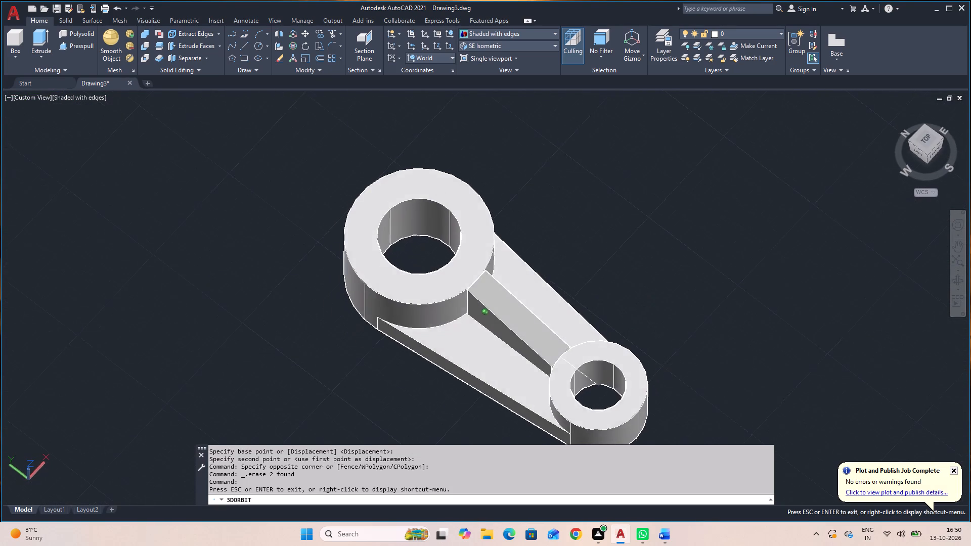
{"action": "key", "text": "grave"}
{"action": "key", "text": "grave"}
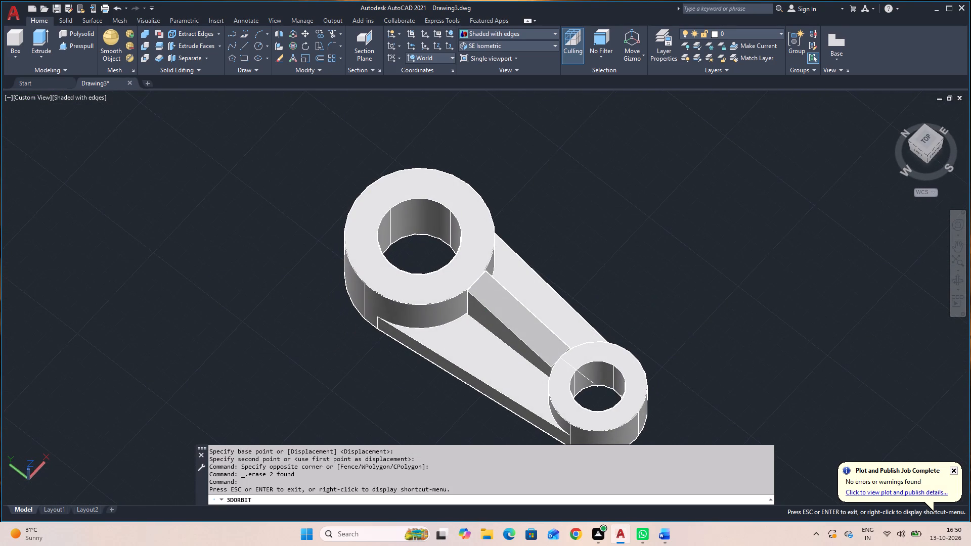
{"action": "key", "text": "Escape"}
{"action": "key", "text": "Escape"}
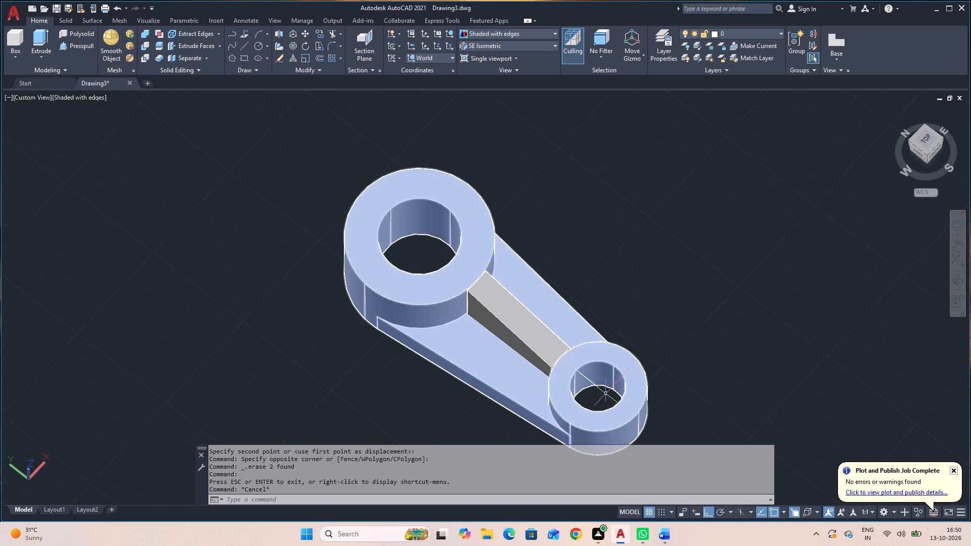
{"action": "left_click", "coordinate": [595, 383]}
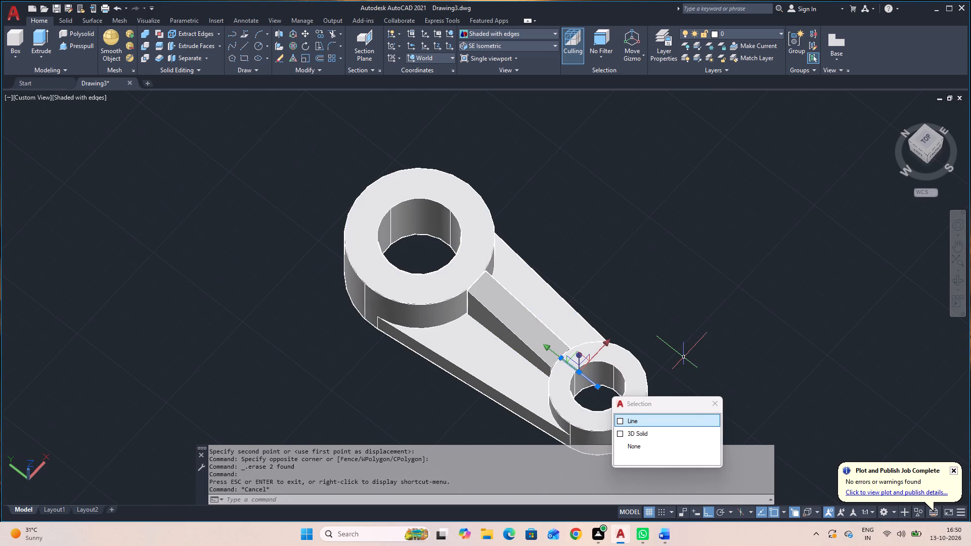
{"action": "key", "text": "Delete"}
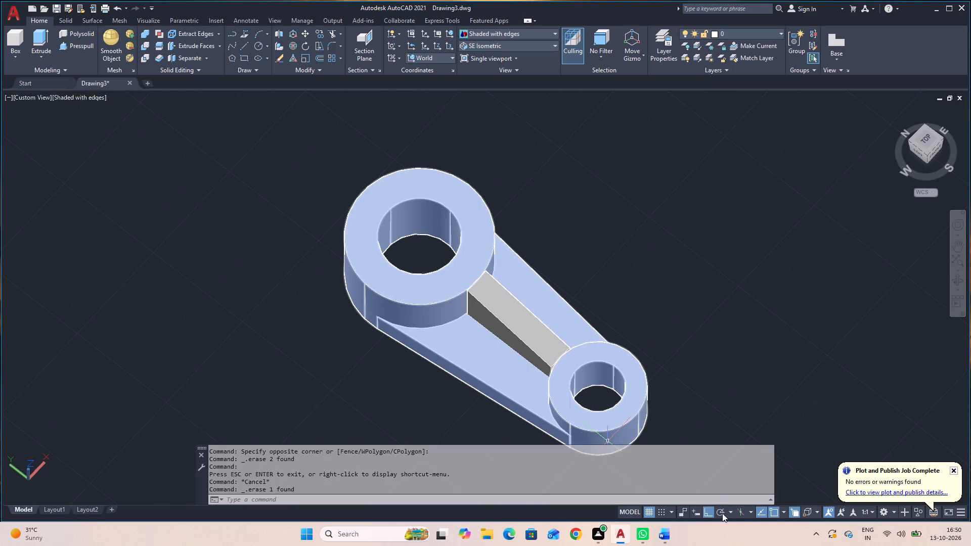
Shrink the command history window to a single line.
{"action": "left_click", "coordinate": [770, 498]}
{"action": "left_click", "coordinate": [770, 498]}
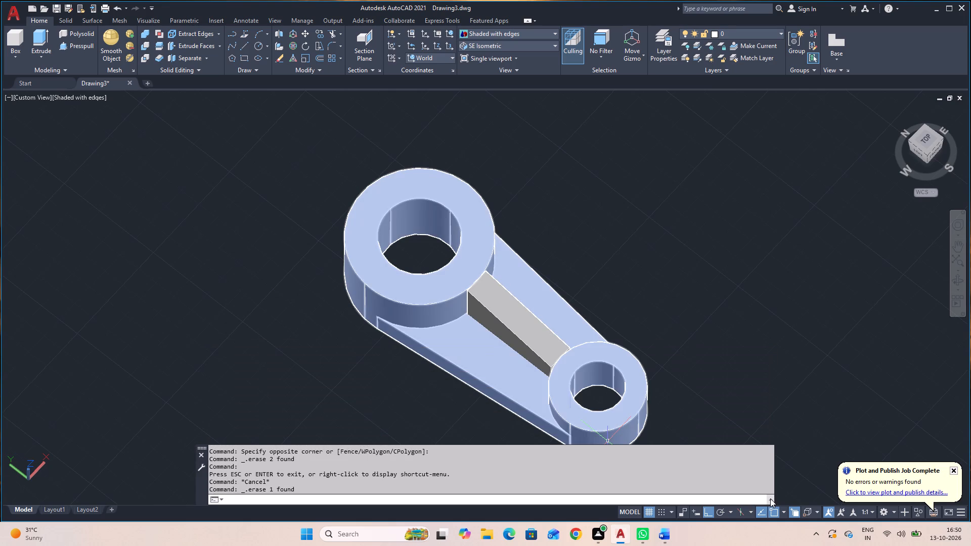
{"action": "left_click", "coordinate": [770, 498]}
{"action": "left_click", "coordinate": [770, 498]}
{"action": "left_click_drag", "start_coordinate": [752, 444], "coordinate": [761, 460]}
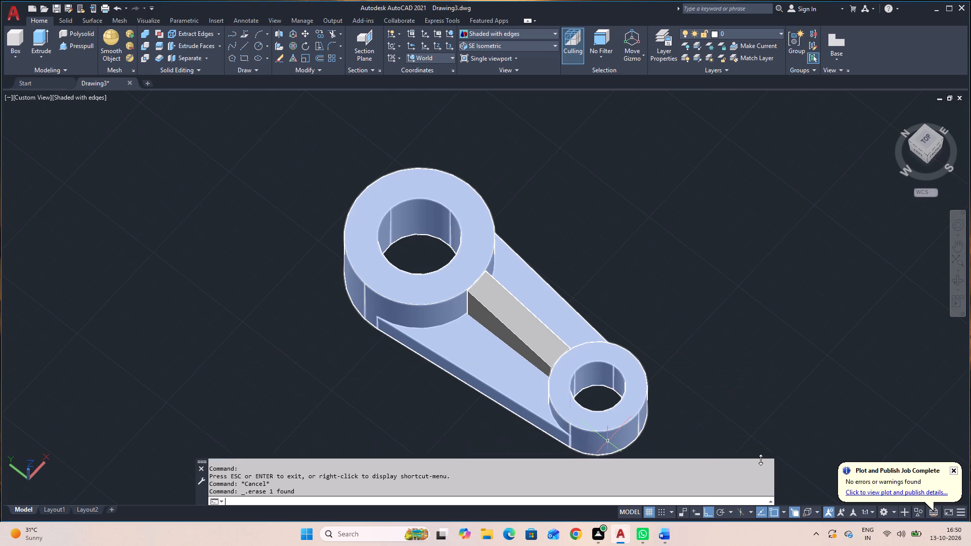
{"action": "left_click_drag", "start_coordinate": [761, 460], "coordinate": [768, 491]}
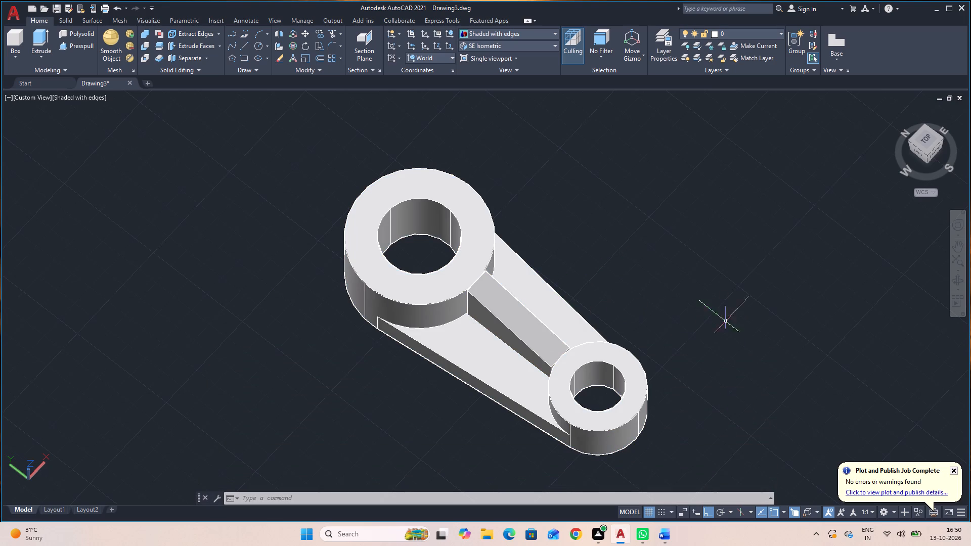
Presspull both exposed parts of the rib's short end face into the small boss to close the gaps.
{"action": "scroll", "coordinate": [568, 363], "scroll_direction": "up", "scroll_amount": 4}
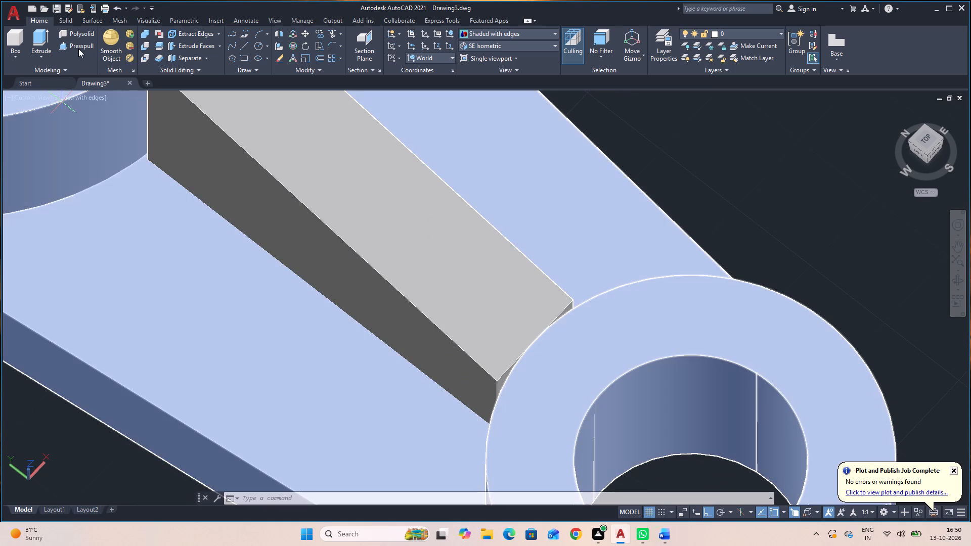
{"action": "left_click", "coordinate": [78, 45]}
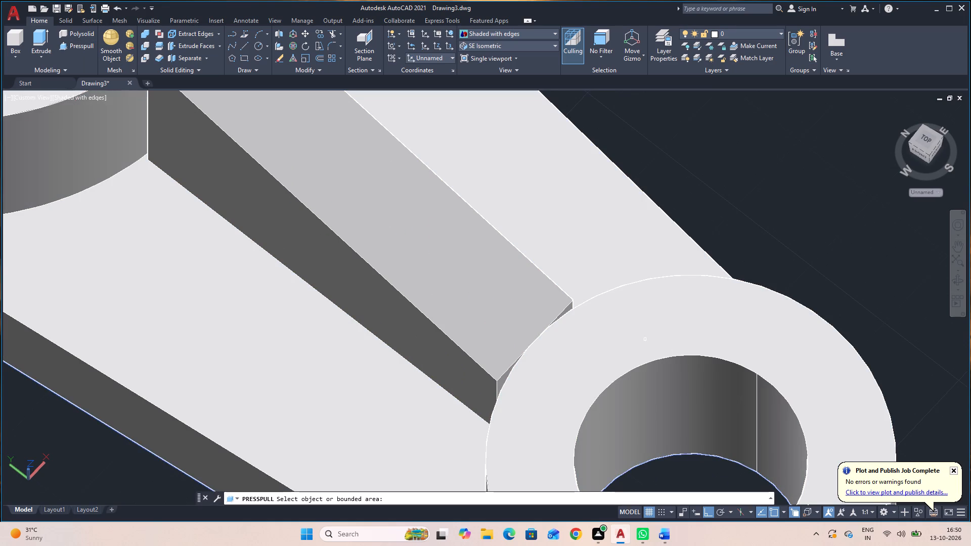
{"action": "scroll", "coordinate": [567, 309], "scroll_direction": "up", "scroll_amount": 3}
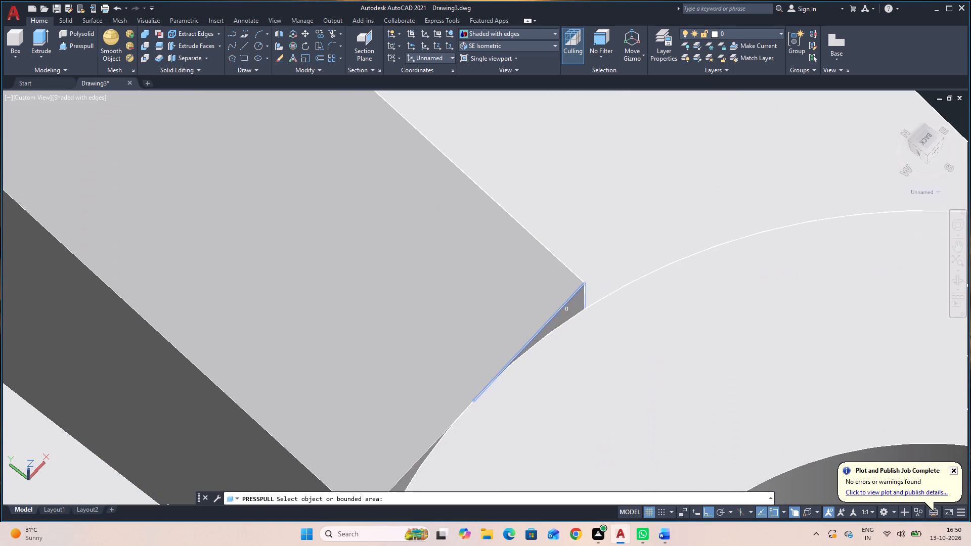
{"action": "scroll", "coordinate": [567, 309], "scroll_direction": "down", "scroll_amount": 1}
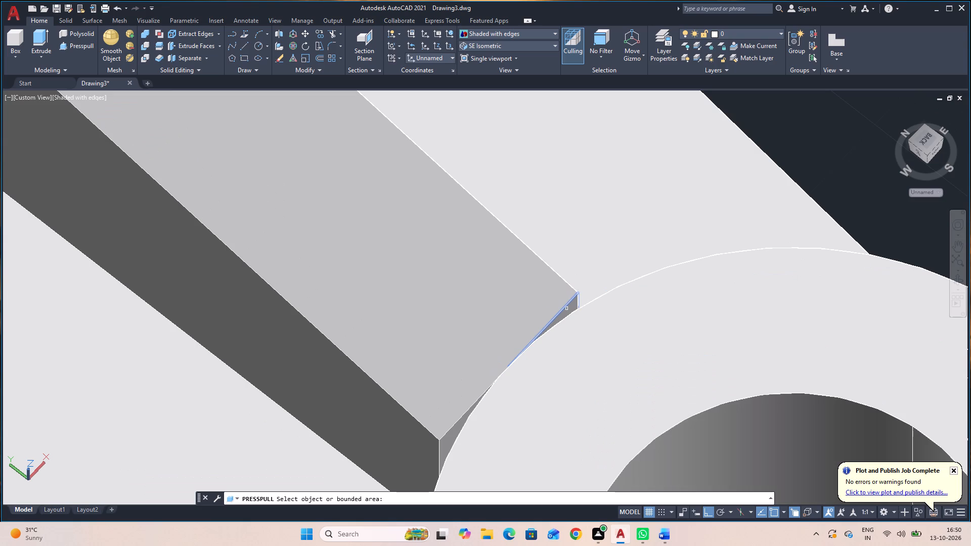
{"action": "left_click", "coordinate": [567, 309]}
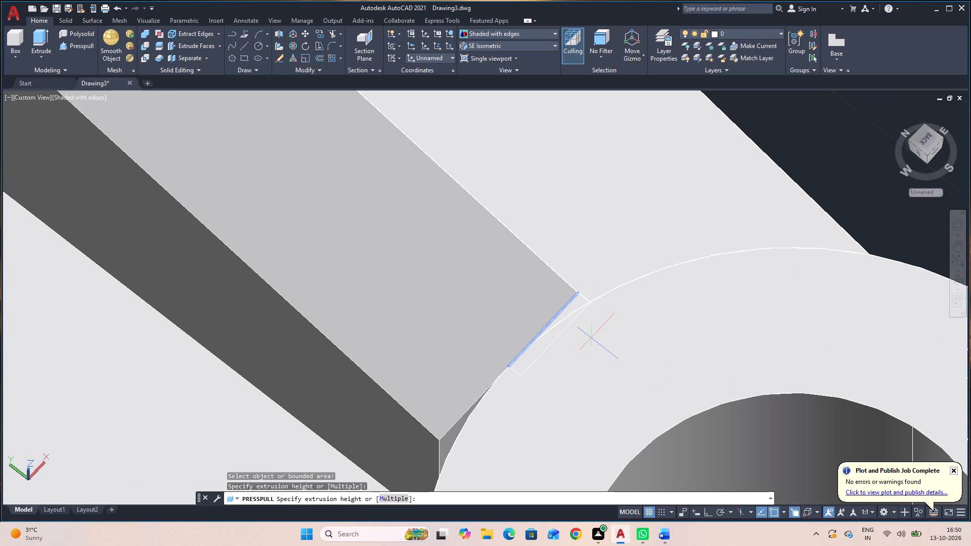
{"action": "left_click", "coordinate": [592, 341]}
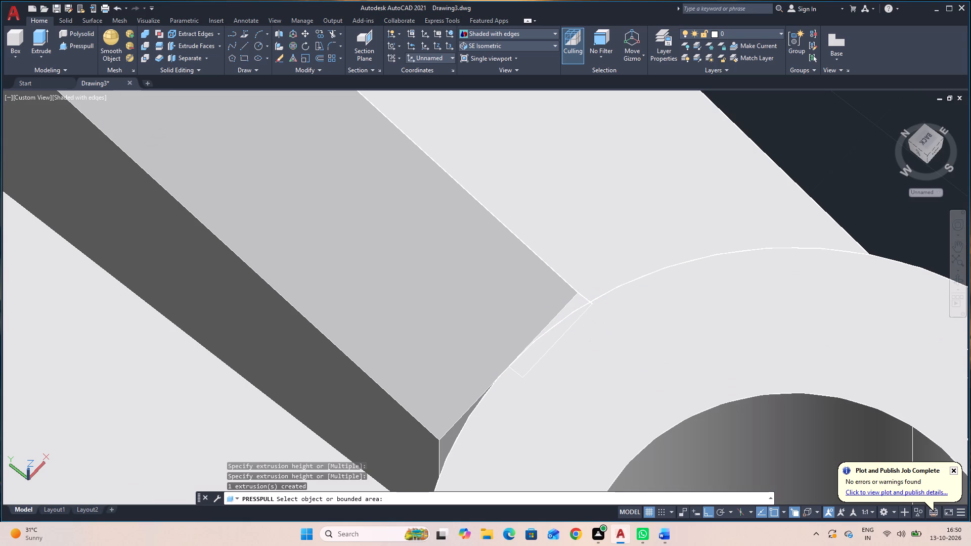
{"action": "left_click", "coordinate": [457, 429]}
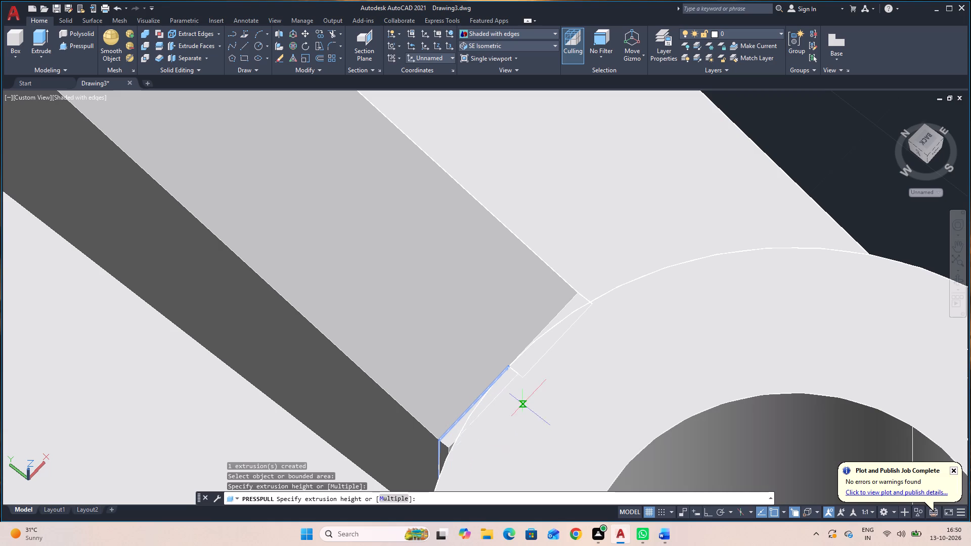
{"action": "left_click", "coordinate": [524, 377]}
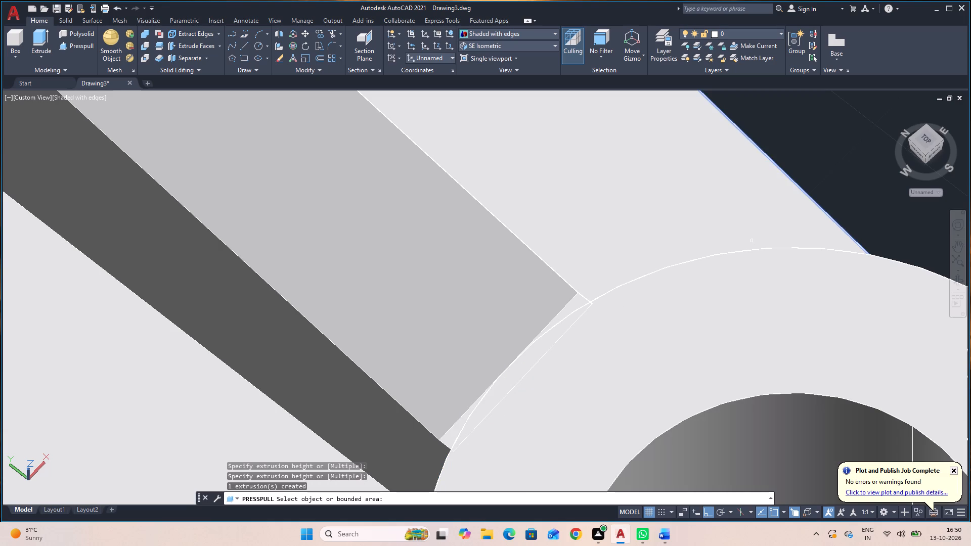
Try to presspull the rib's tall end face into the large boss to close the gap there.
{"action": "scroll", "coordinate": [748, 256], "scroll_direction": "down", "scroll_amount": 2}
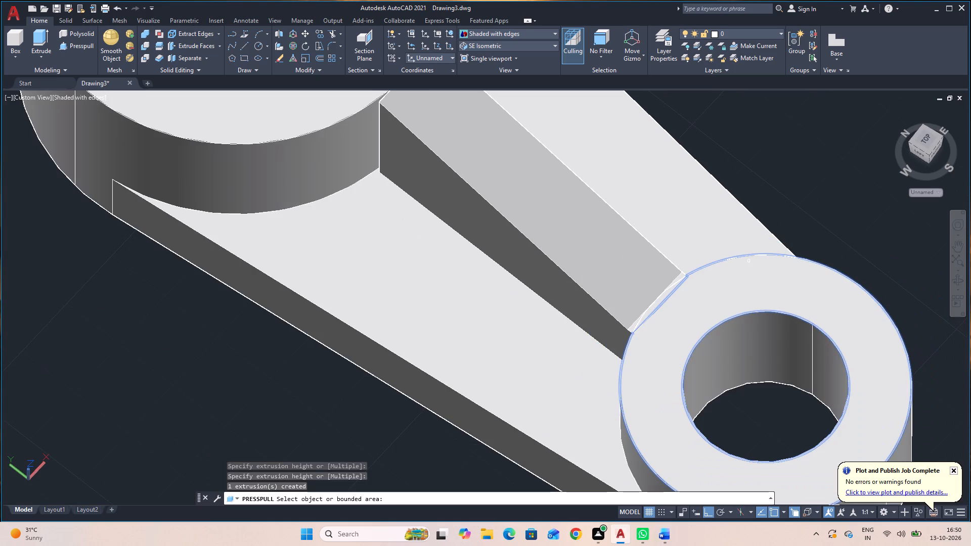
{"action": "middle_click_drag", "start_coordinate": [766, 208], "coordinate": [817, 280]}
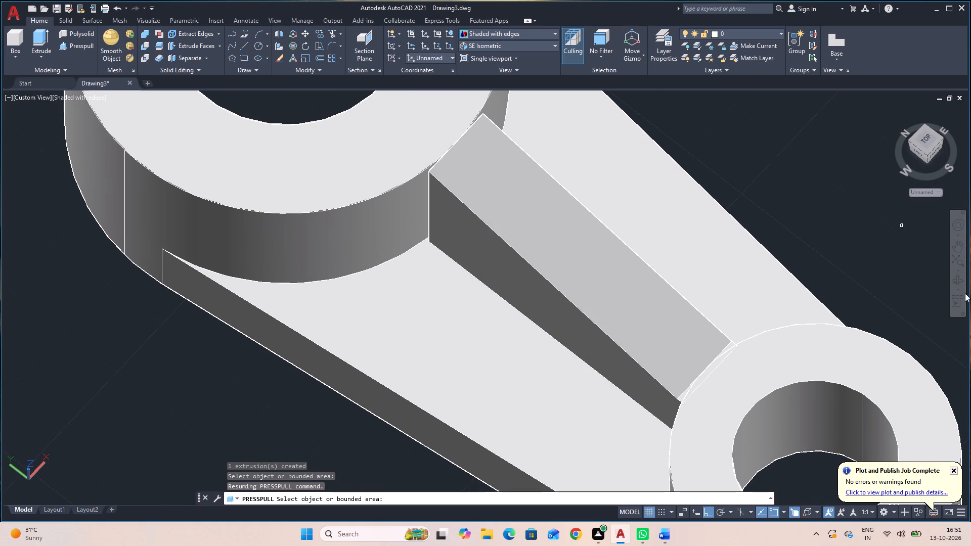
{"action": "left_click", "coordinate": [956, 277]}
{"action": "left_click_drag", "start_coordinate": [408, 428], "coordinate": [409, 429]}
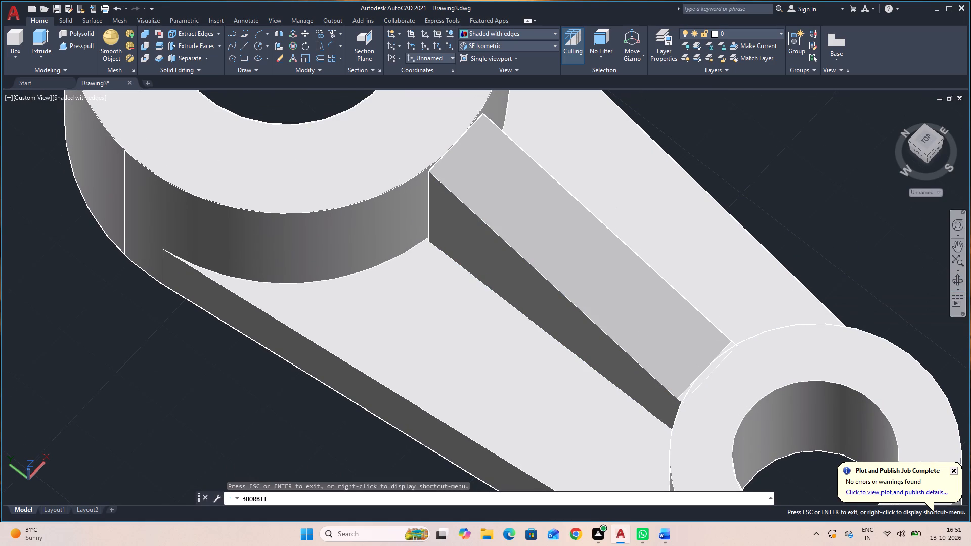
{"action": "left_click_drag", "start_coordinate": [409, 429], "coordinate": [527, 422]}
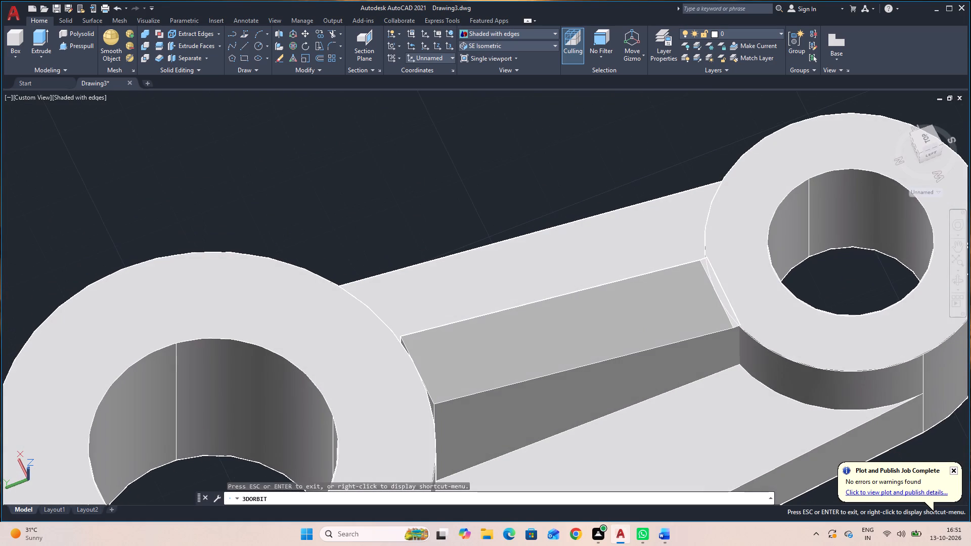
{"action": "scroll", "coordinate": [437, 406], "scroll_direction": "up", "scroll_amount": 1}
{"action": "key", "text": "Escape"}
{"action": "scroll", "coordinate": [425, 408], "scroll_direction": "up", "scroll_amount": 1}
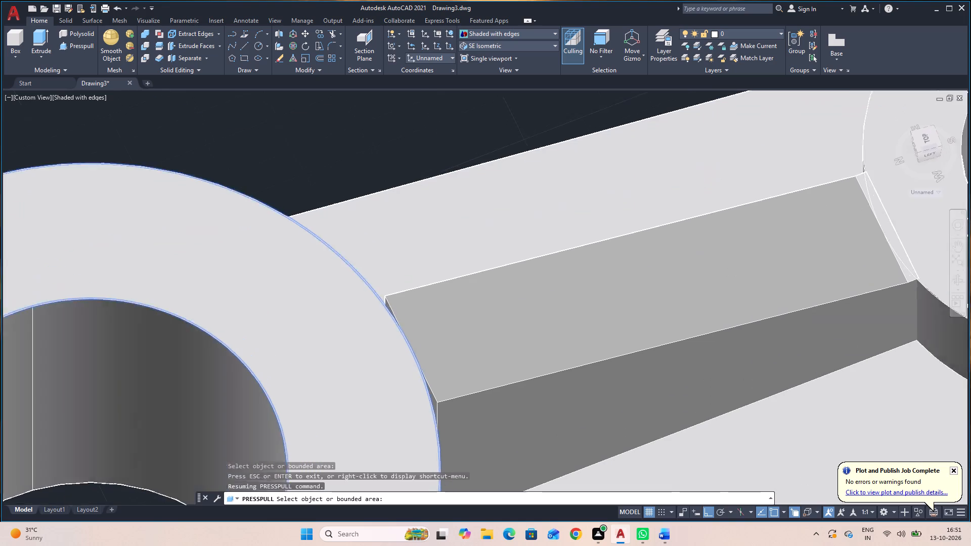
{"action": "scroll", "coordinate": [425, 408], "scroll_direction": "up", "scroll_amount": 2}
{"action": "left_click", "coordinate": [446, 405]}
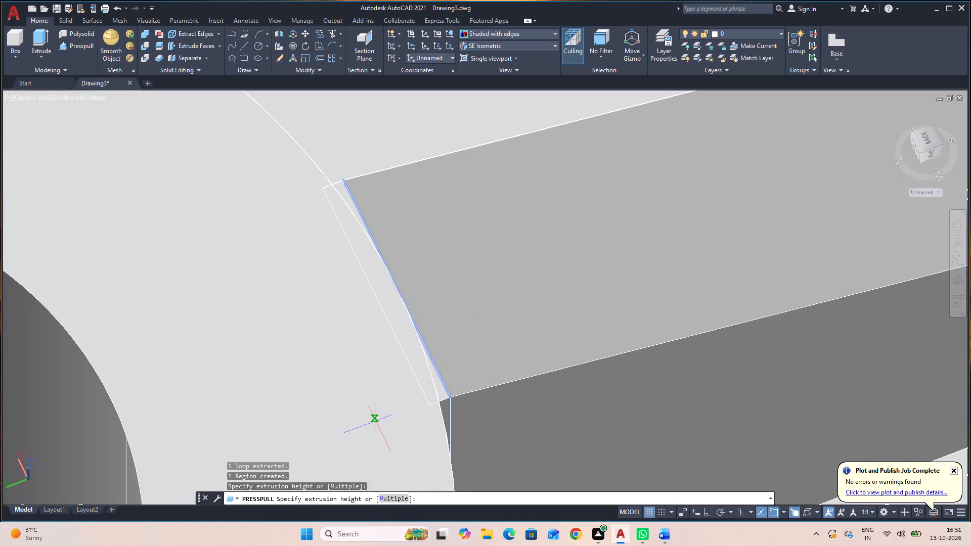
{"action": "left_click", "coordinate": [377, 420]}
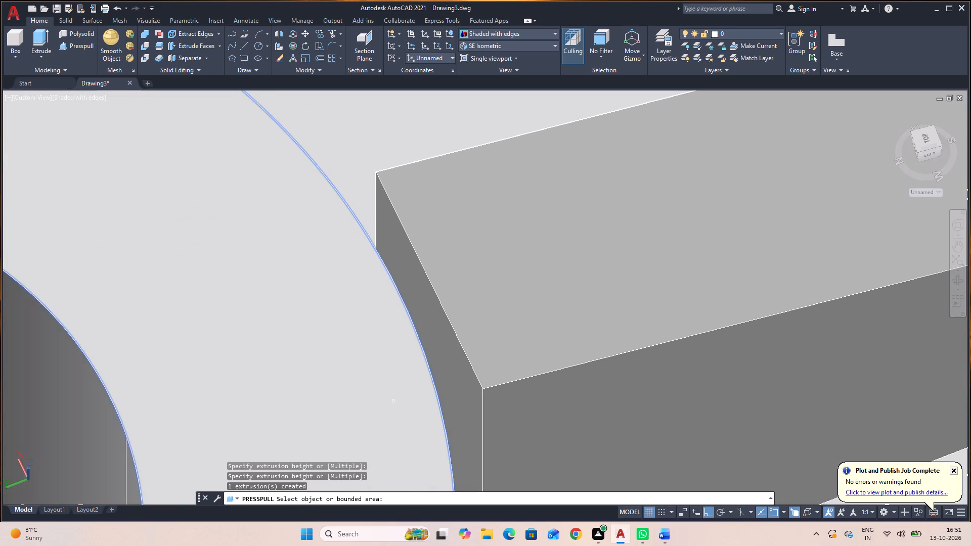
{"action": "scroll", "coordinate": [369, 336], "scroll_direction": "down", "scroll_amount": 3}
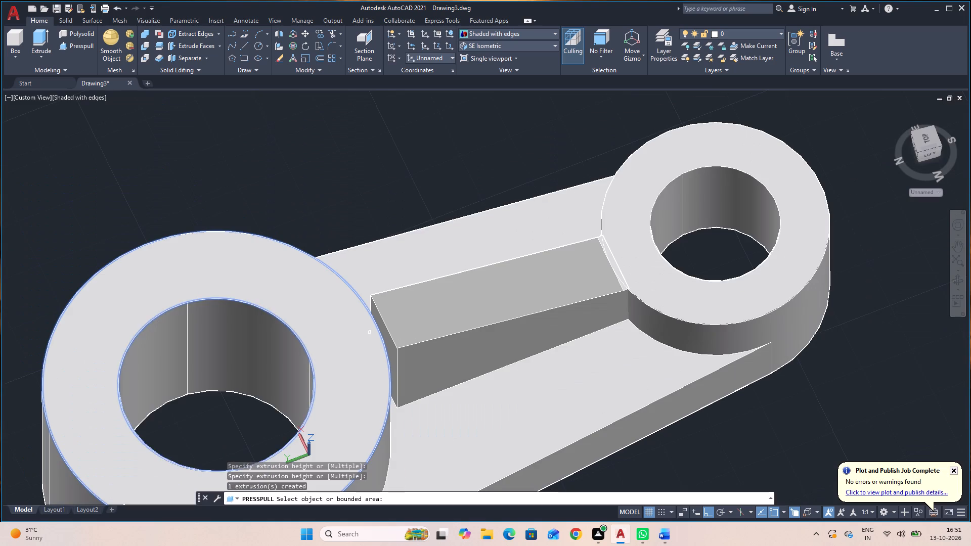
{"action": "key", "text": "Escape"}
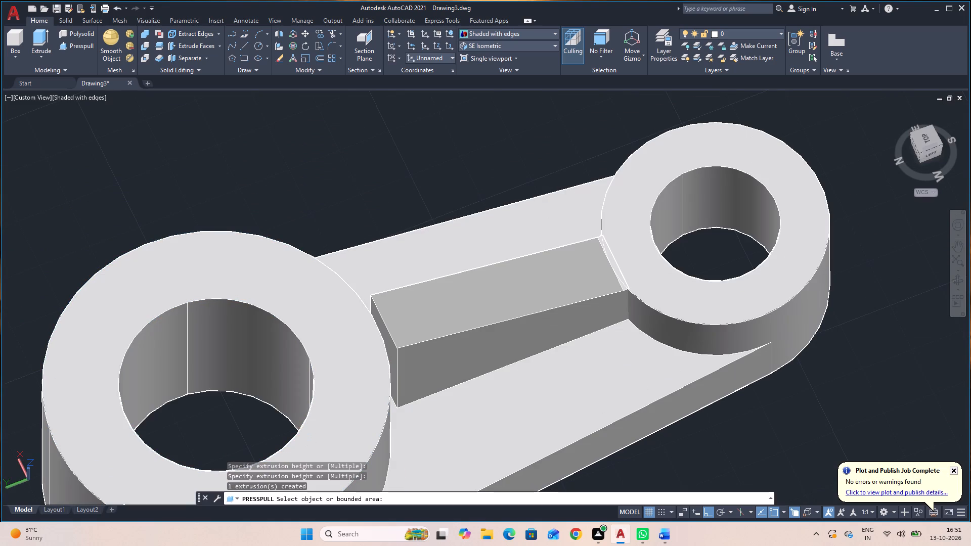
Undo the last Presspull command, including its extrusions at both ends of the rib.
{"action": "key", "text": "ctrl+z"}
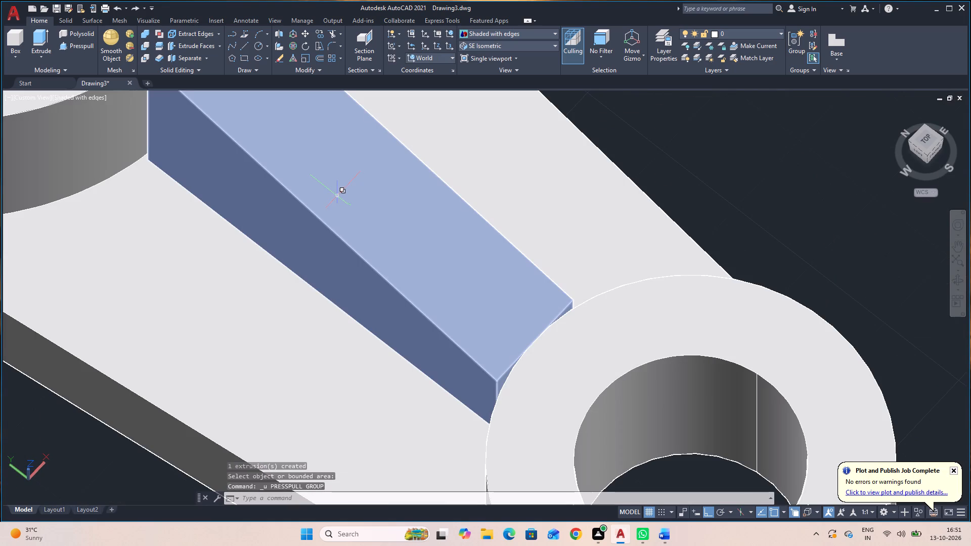
Presspull both exposed parts of the rib's short end face into the small boss to close the gaps again.
{"action": "middle_click_drag", "start_coordinate": [336, 328], "coordinate": [368, 427]}
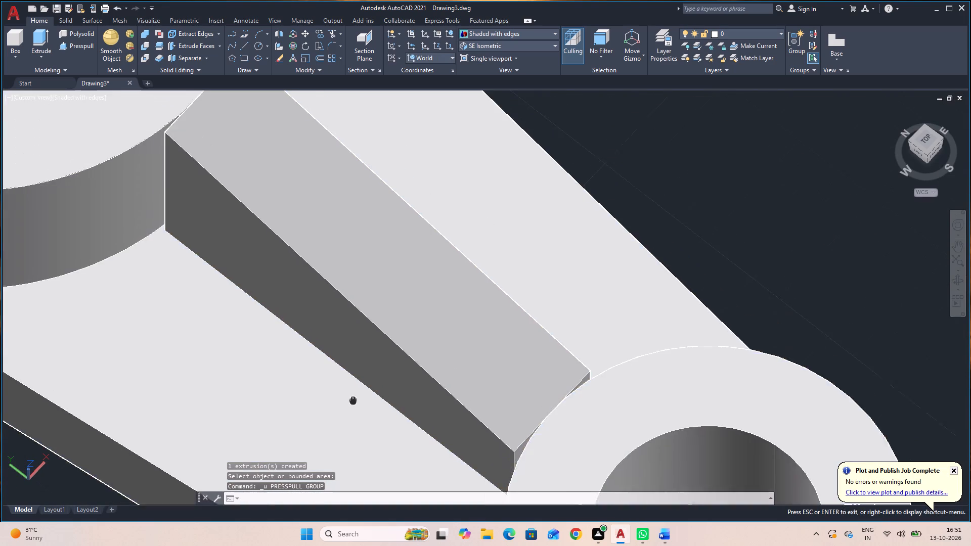
{"action": "middle_click_drag", "start_coordinate": [368, 427], "coordinate": [405, 253]}
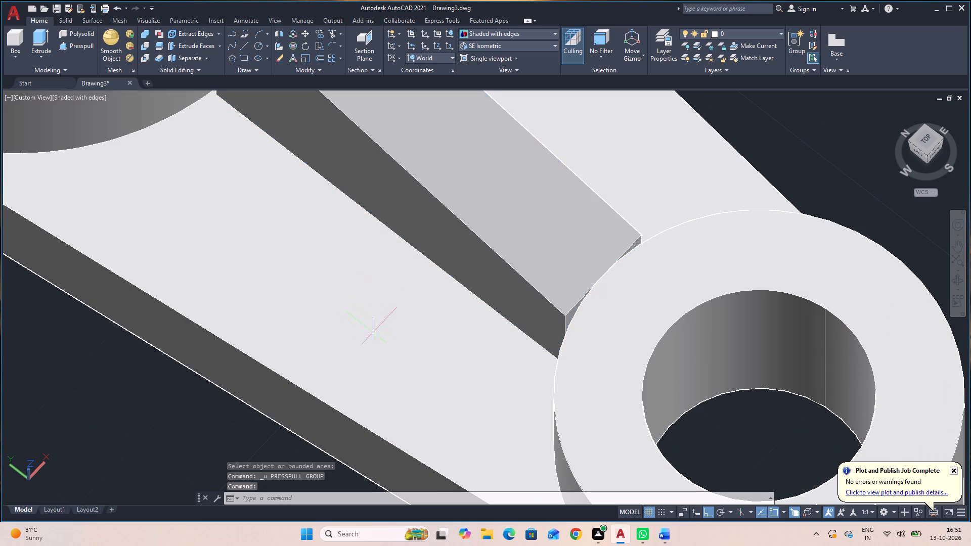
{"action": "key", "text": "Escape"}
{"action": "left_click", "coordinate": [81, 42]}
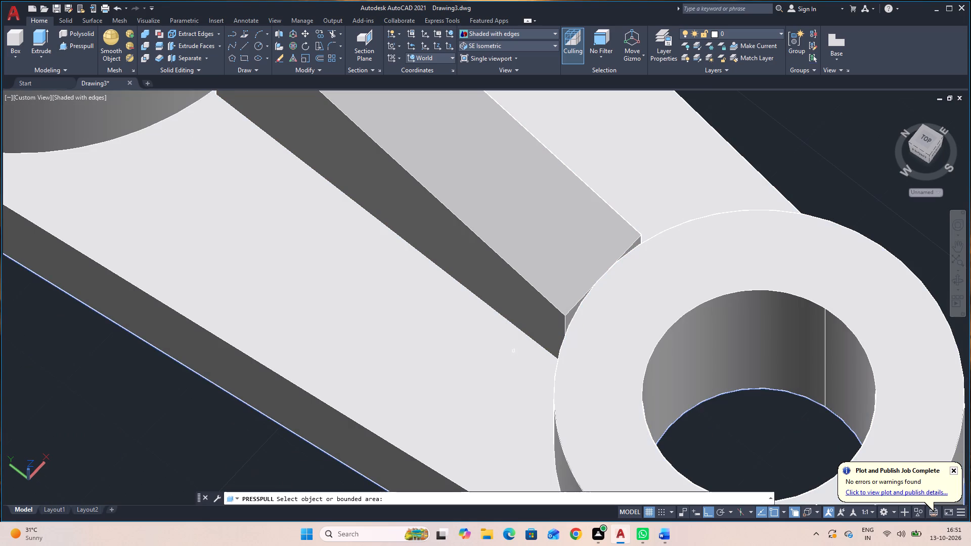
{"action": "scroll", "coordinate": [583, 316], "scroll_direction": "up", "scroll_amount": 3}
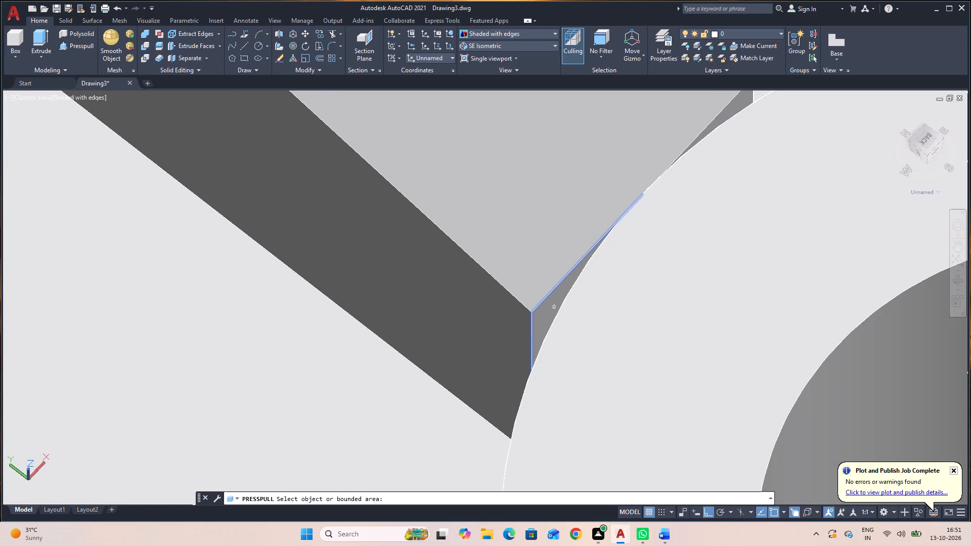
{"action": "left_click", "coordinate": [554, 307]}
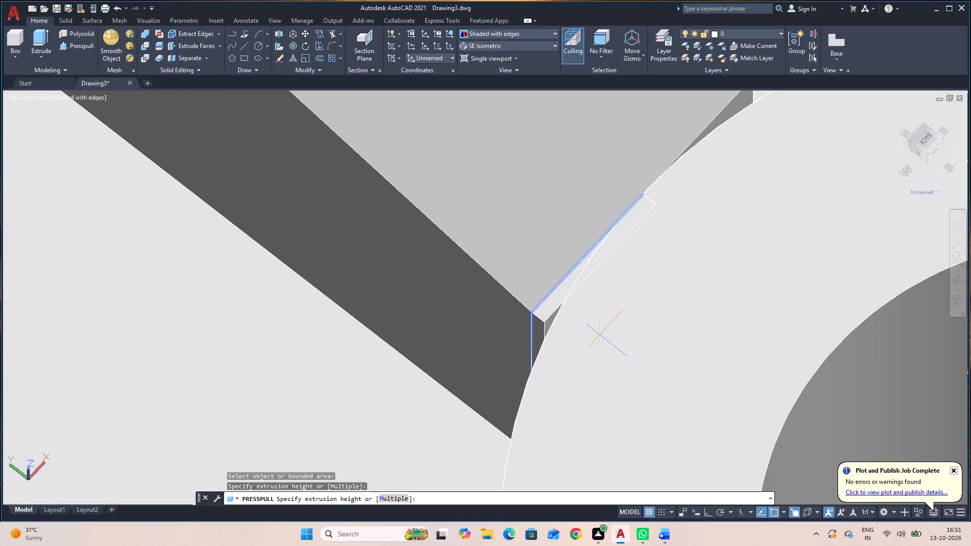
{"action": "left_click", "coordinate": [608, 344]}
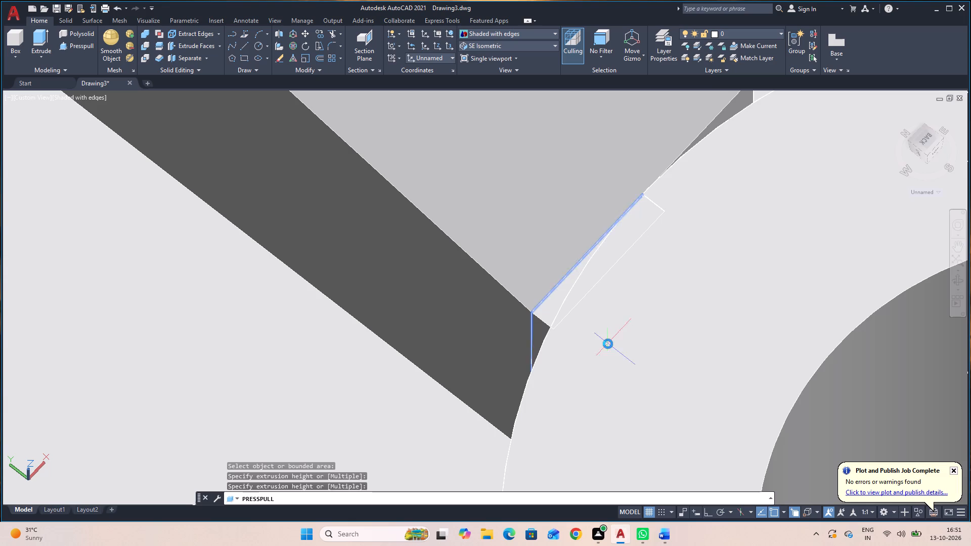
{"action": "left_click", "coordinate": [734, 103]}
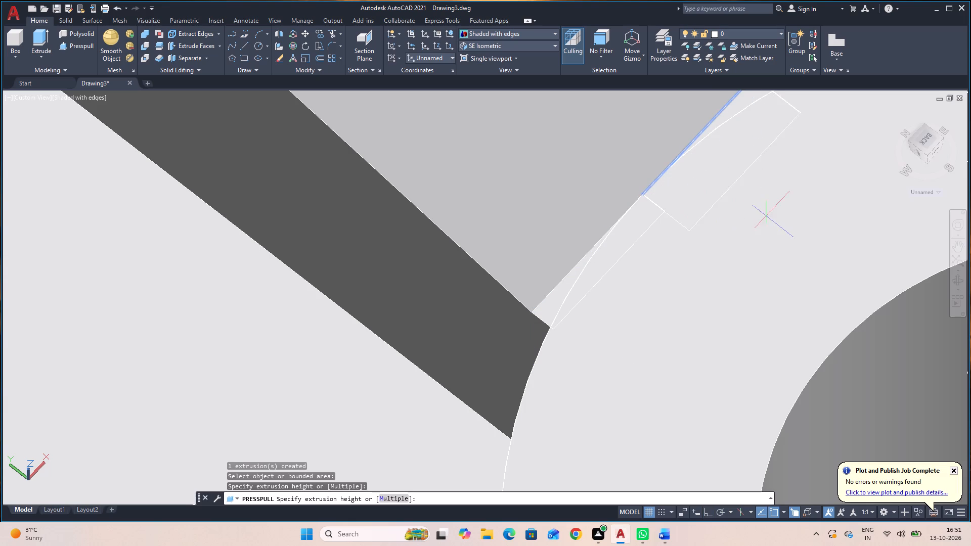
{"action": "left_click", "coordinate": [665, 210]}
{"action": "scroll", "coordinate": [664, 216], "scroll_direction": "down", "scroll_amount": 2}
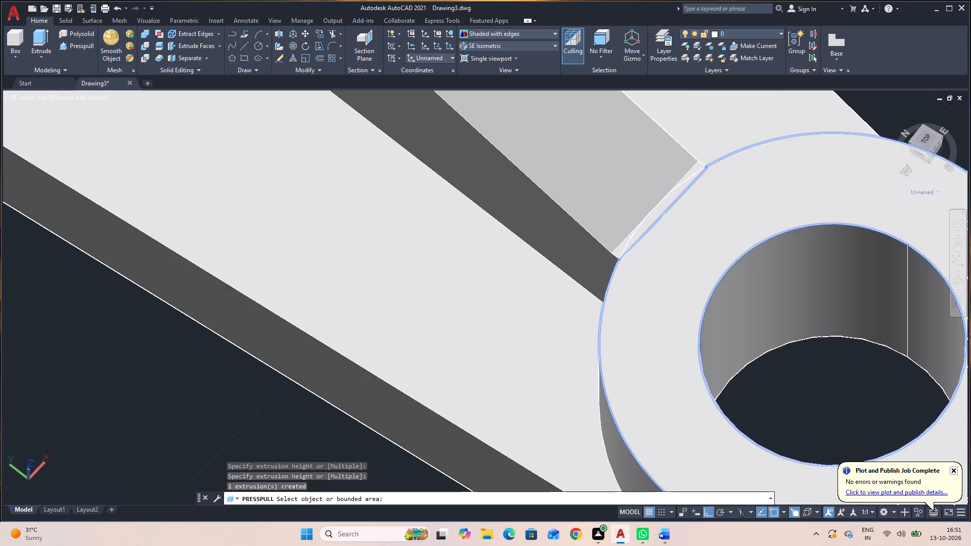
{"action": "scroll", "coordinate": [664, 218], "scroll_direction": "down", "scroll_amount": 1}
{"action": "middle_click_drag", "start_coordinate": [331, 320], "coordinate": [606, 489]}
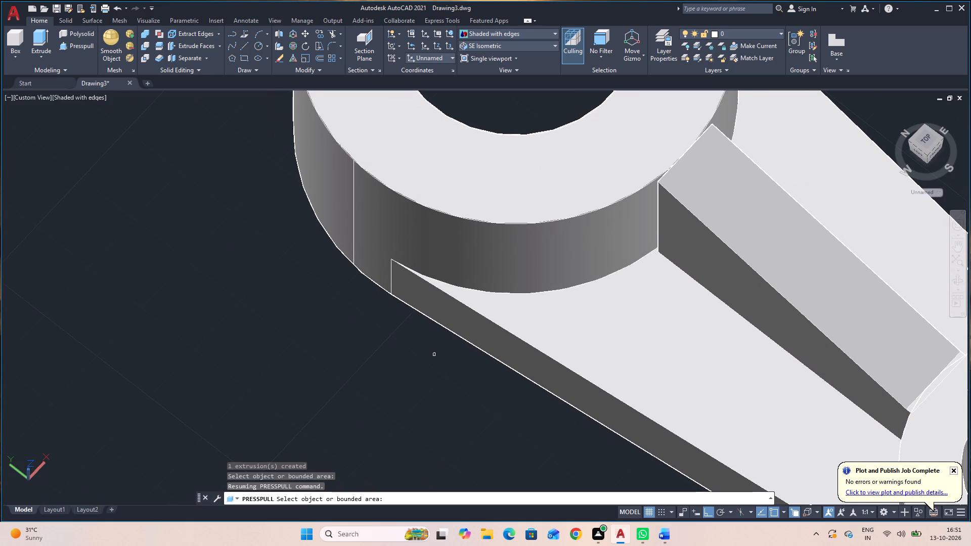
{"action": "key", "text": "Escape"}
Presspull the exposed tall end face of the rib into the large boss so the gap there closes.
{"action": "middle_click_drag", "start_coordinate": [415, 346], "coordinate": [386, 426]}
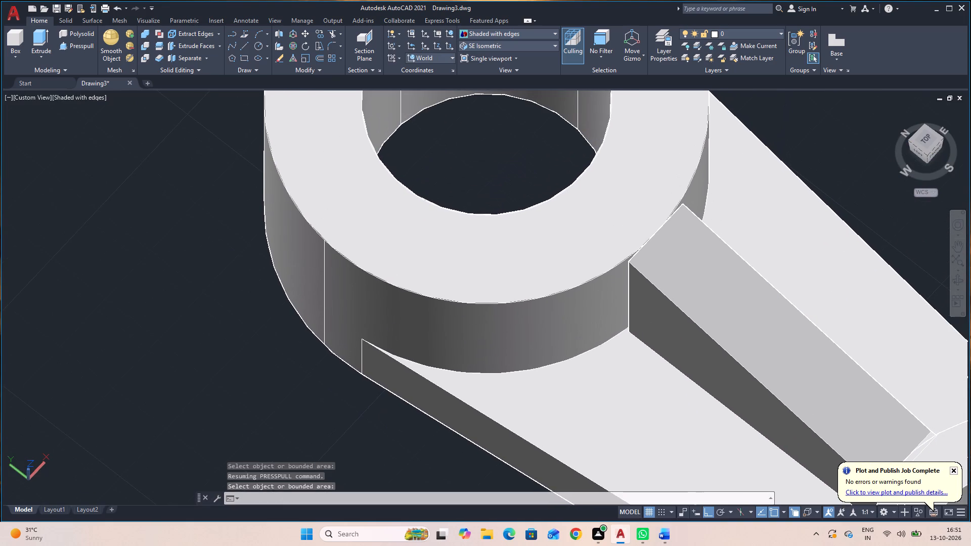
{"action": "left_click", "coordinate": [960, 280]}
{"action": "left_click_drag", "start_coordinate": [320, 412], "coordinate": [413, 434]}
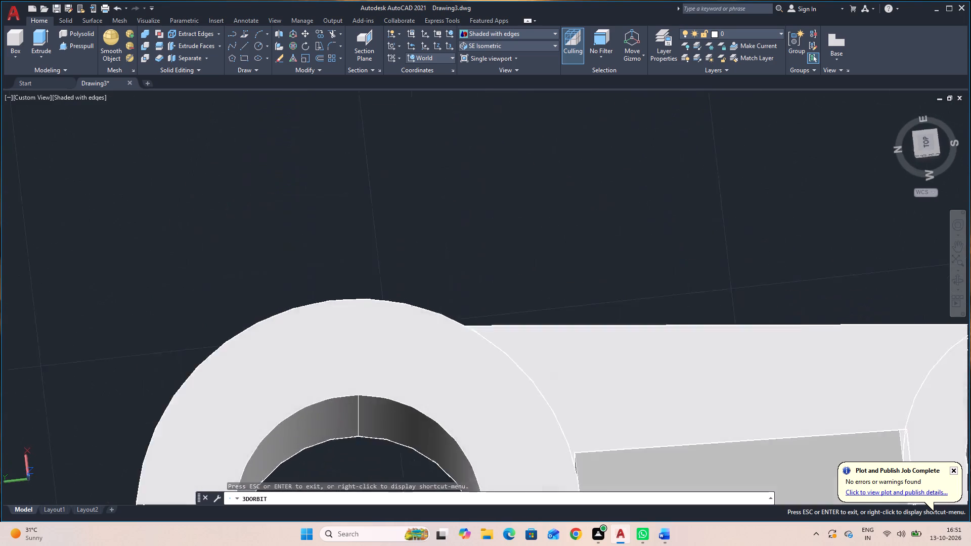
{"action": "left_click_drag", "start_coordinate": [413, 434], "coordinate": [437, 320]}
{"action": "left_click_drag", "start_coordinate": [438, 334], "coordinate": [428, 362]}
{"action": "key", "text": "Escape"}
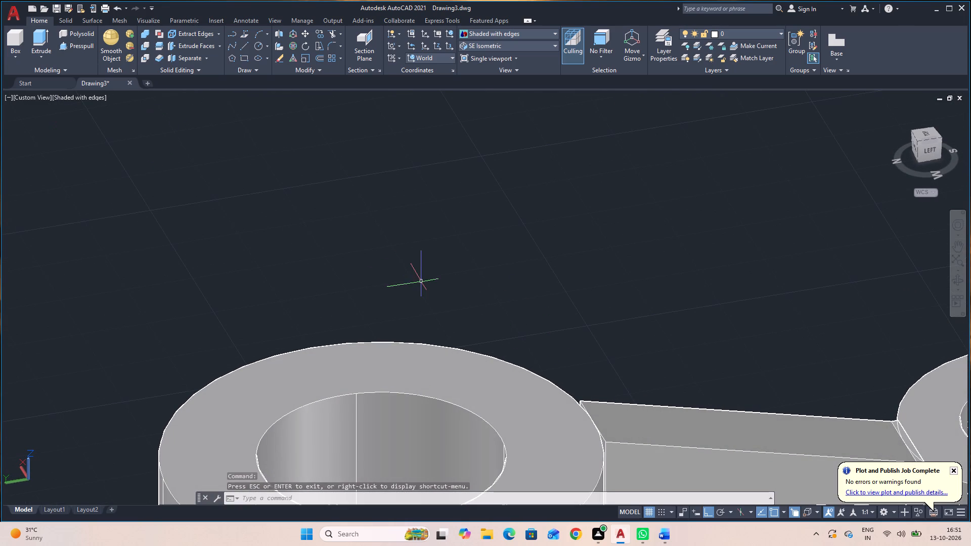
{"action": "key", "text": "space"}
{"action": "key", "text": "space"}
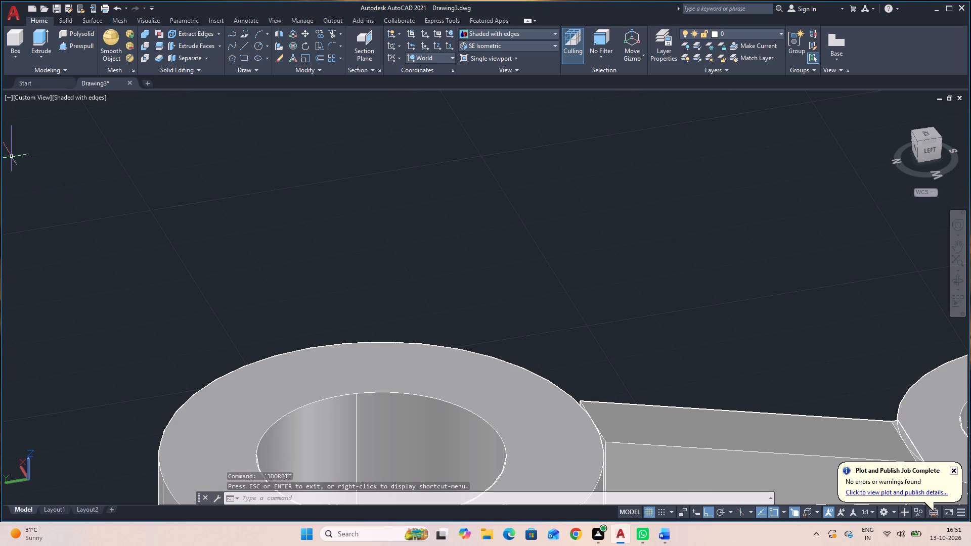
{"action": "left_click", "coordinate": [83, 49]}
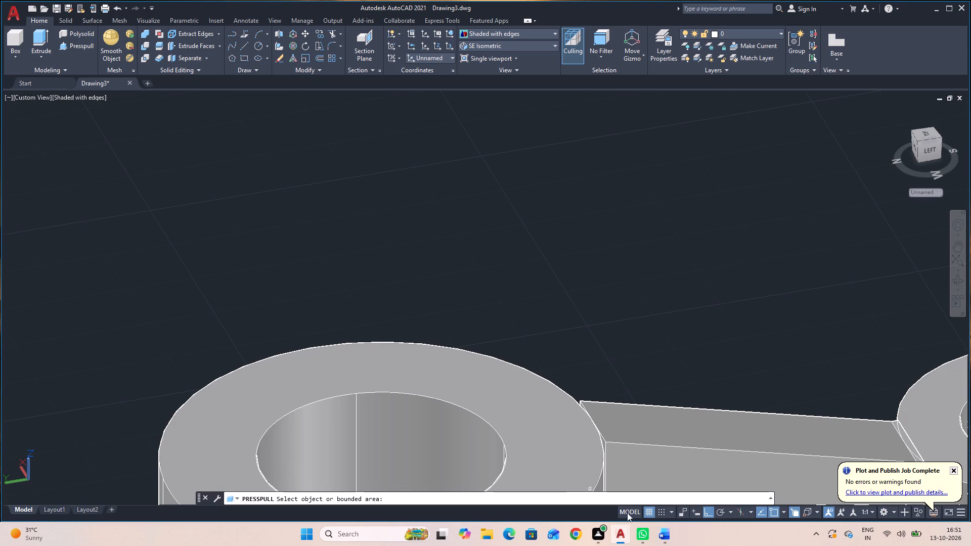
{"action": "scroll", "coordinate": [614, 449], "scroll_direction": "up", "scroll_amount": 4}
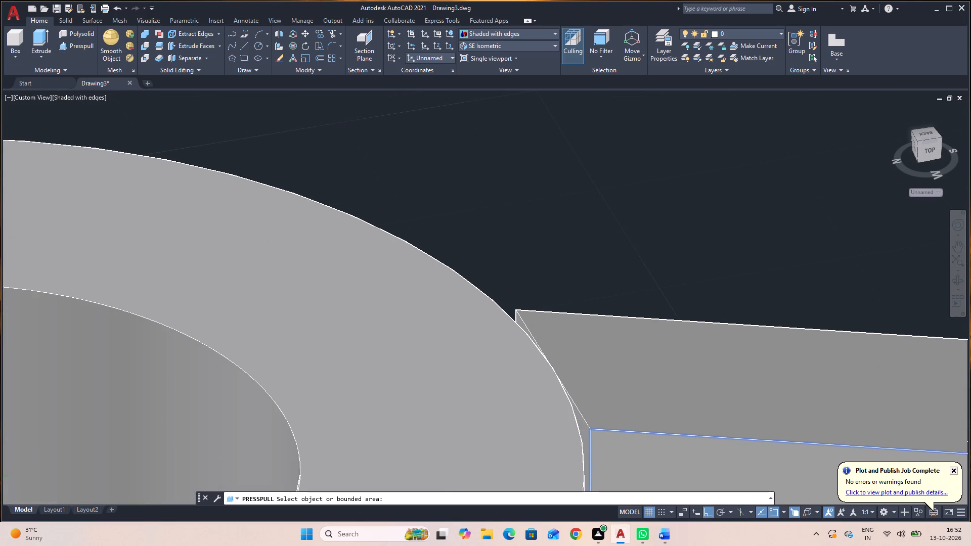
{"action": "left_click", "coordinate": [573, 422]}
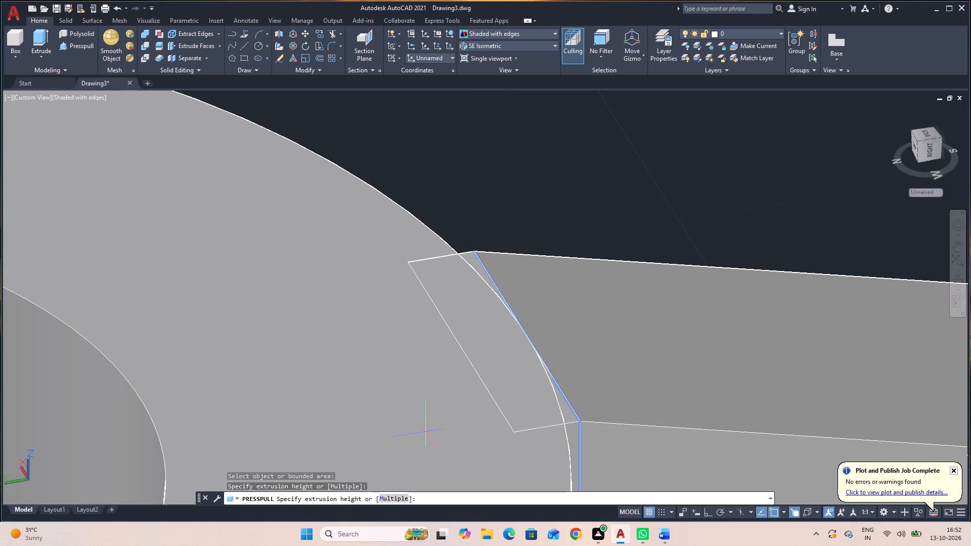
{"action": "left_click", "coordinate": [425, 433]}
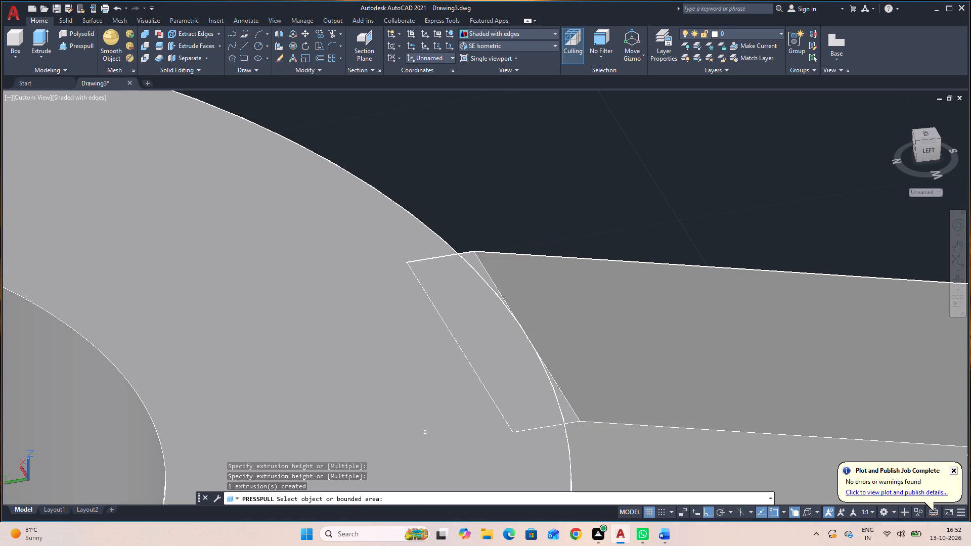
{"action": "scroll", "coordinate": [498, 387], "scroll_direction": "down", "scroll_amount": 4}
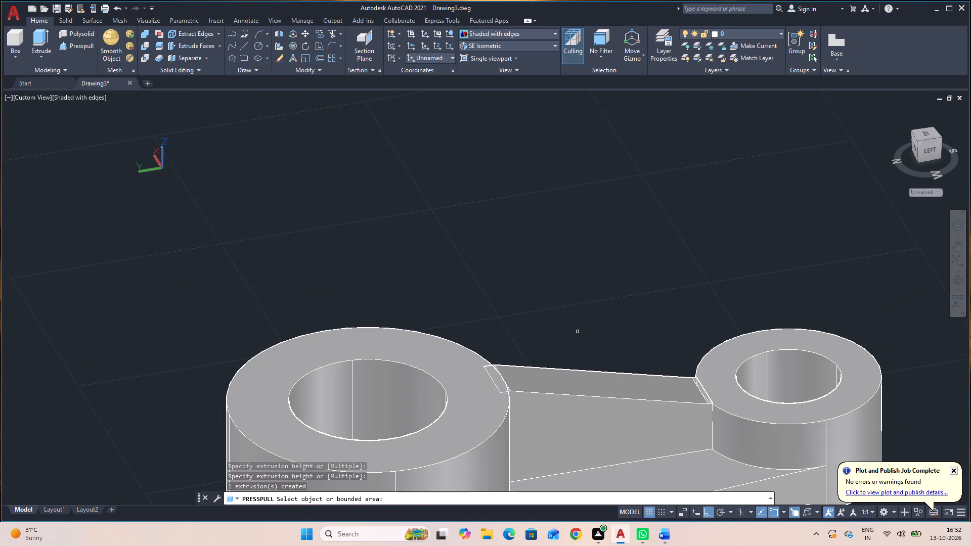
{"action": "middle_click_drag", "start_coordinate": [578, 332], "coordinate": [566, 227]}
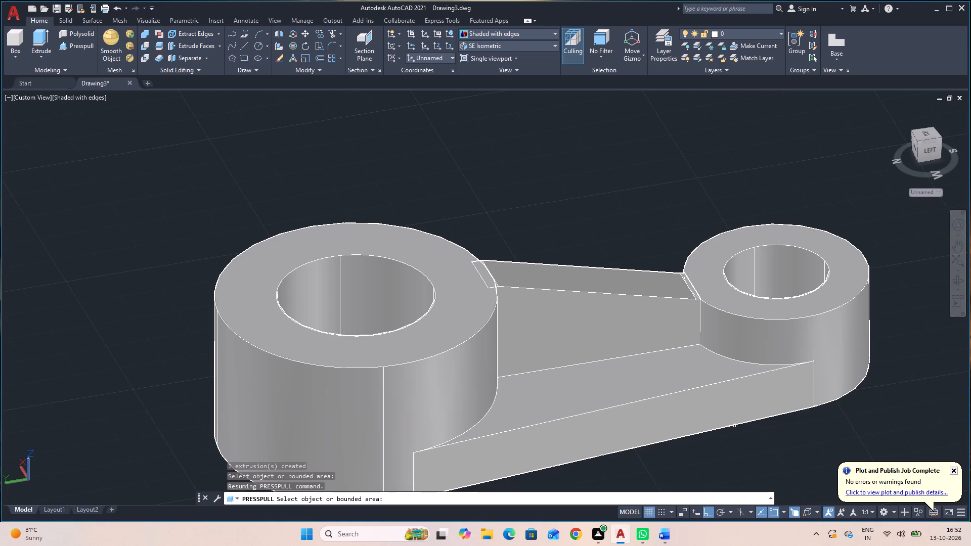
{"action": "middle_click_drag", "start_coordinate": [755, 449], "coordinate": [631, 400]}
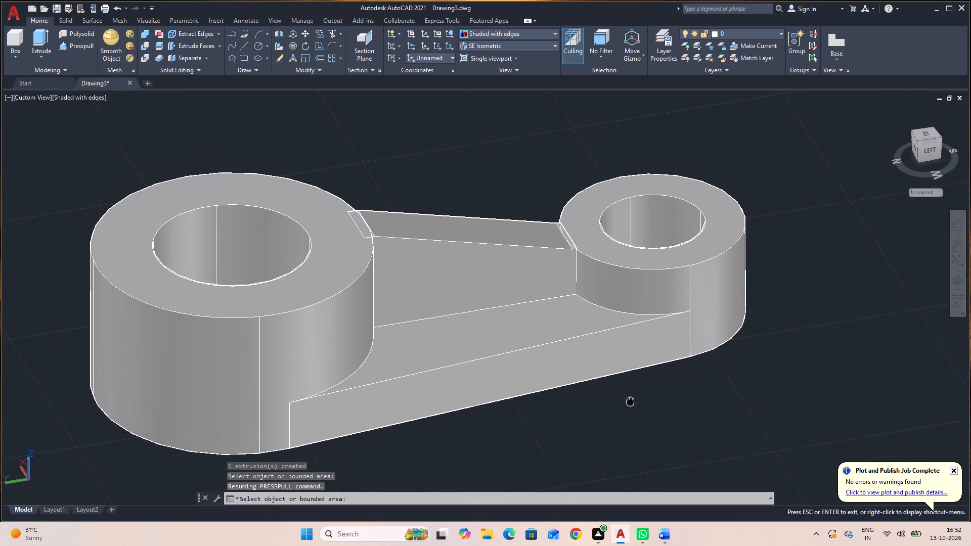
{"action": "middle_click_drag", "start_coordinate": [631, 400], "coordinate": [687, 411]}
{"action": "key", "text": "Escape"}
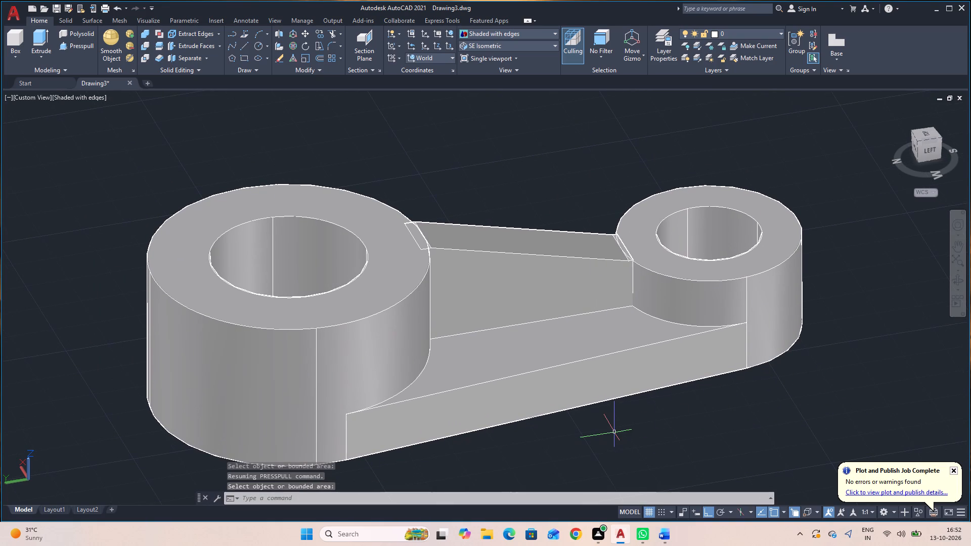
Union the tapered plate, both bosses and the rib into one solid.
{"action": "type", "text": "UNION"}
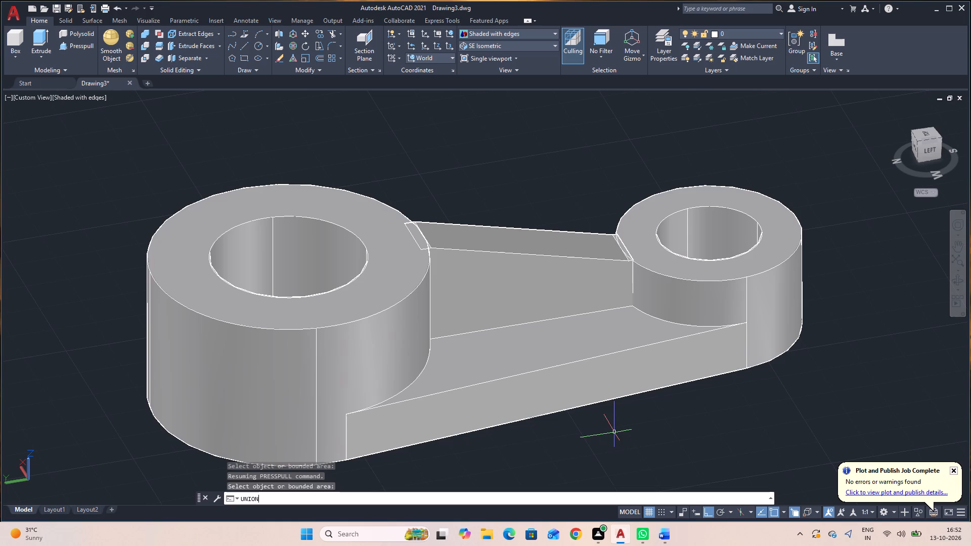
{"action": "key", "text": "Return"}
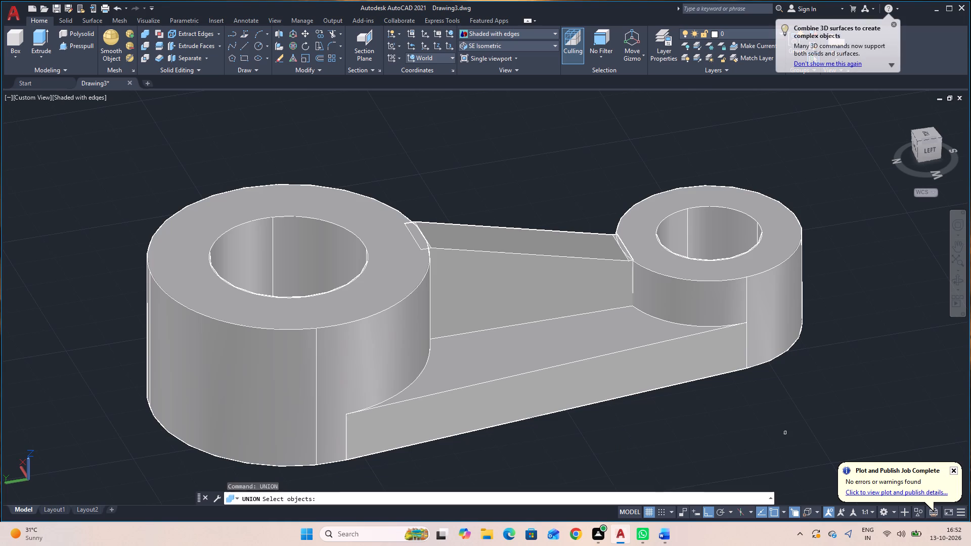
{"action": "left_click", "coordinate": [857, 415]}
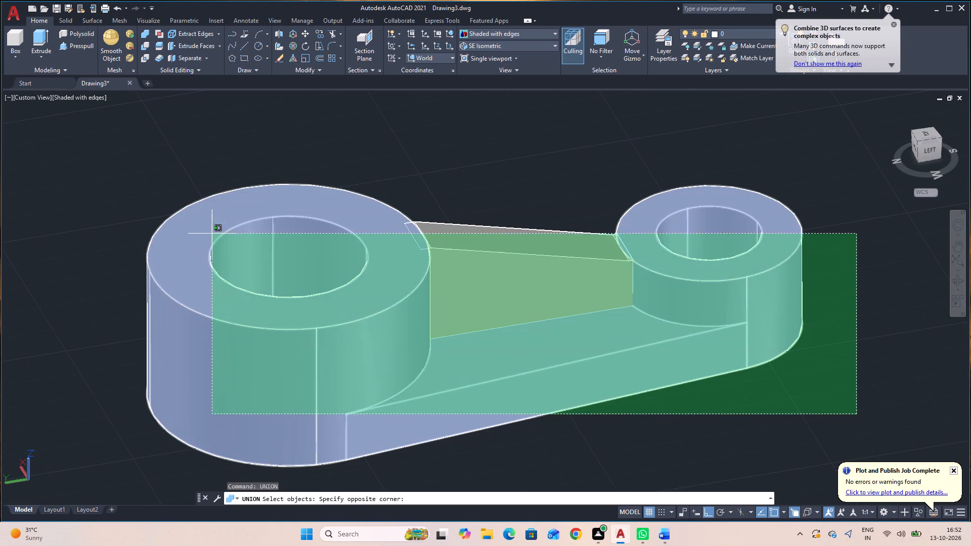
{"action": "left_click", "coordinate": [210, 187]}
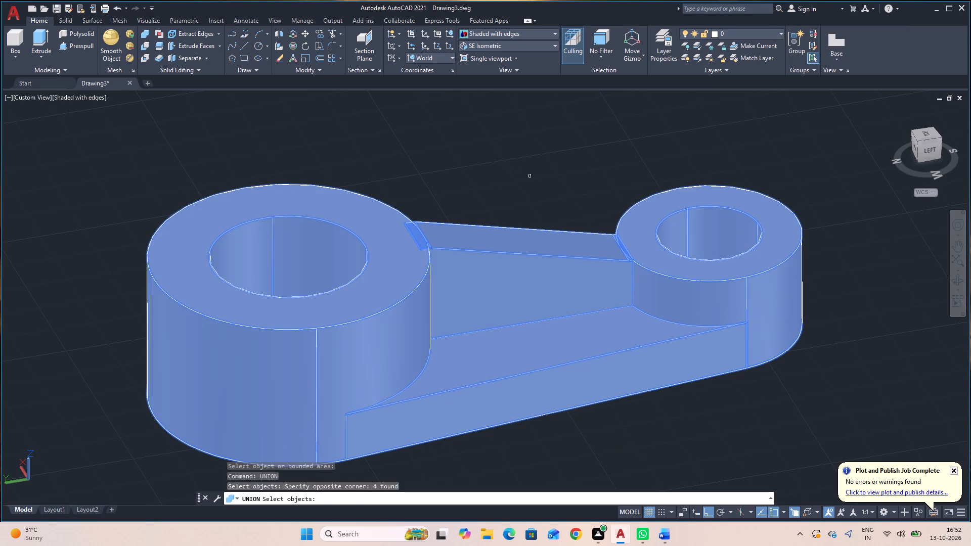
{"action": "key", "text": "Return"}
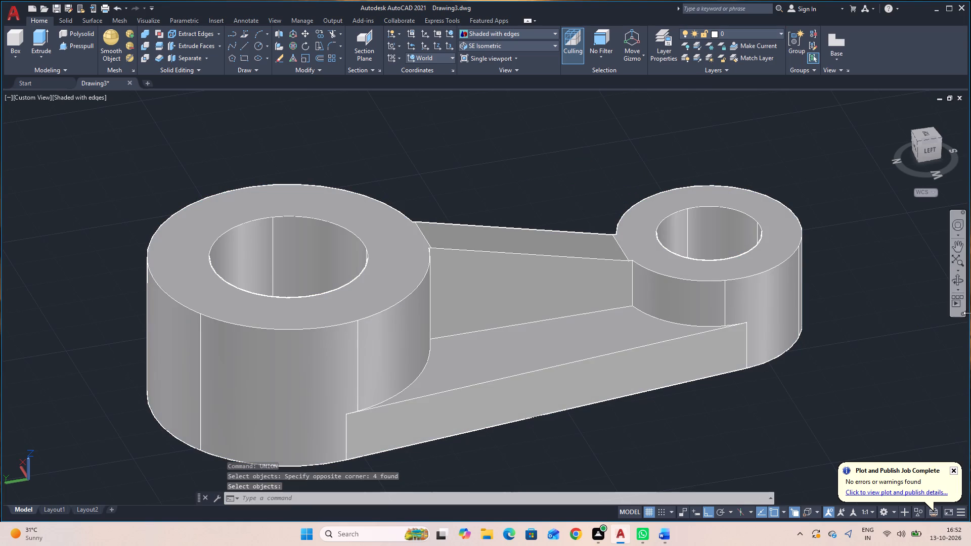
Save the drawing in the Documents folder under the file name 42 3D.
{"action": "left_click", "coordinate": [956, 278]}
{"action": "left_click_drag", "start_coordinate": [848, 324], "coordinate": [800, 356]}
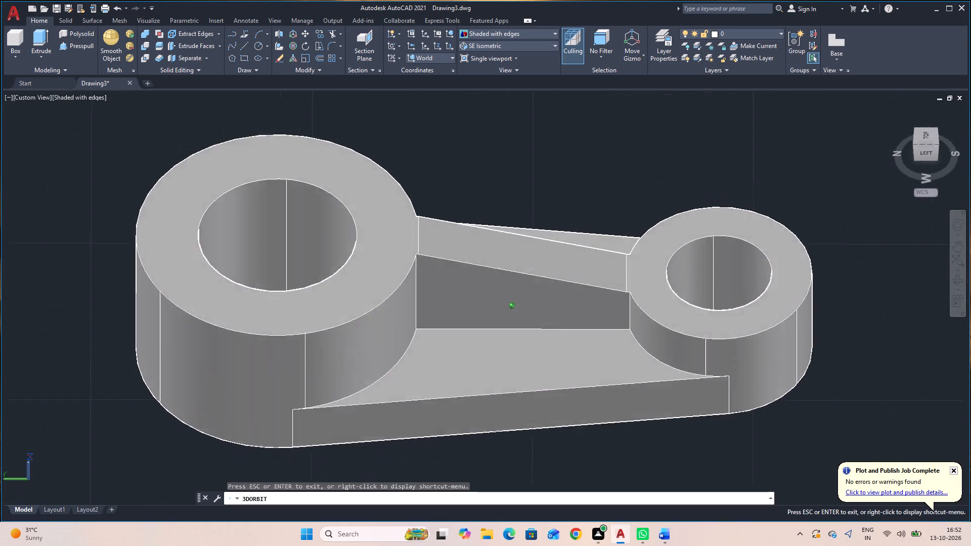
{"action": "left_click_drag", "start_coordinate": [800, 356], "coordinate": [532, 319]}
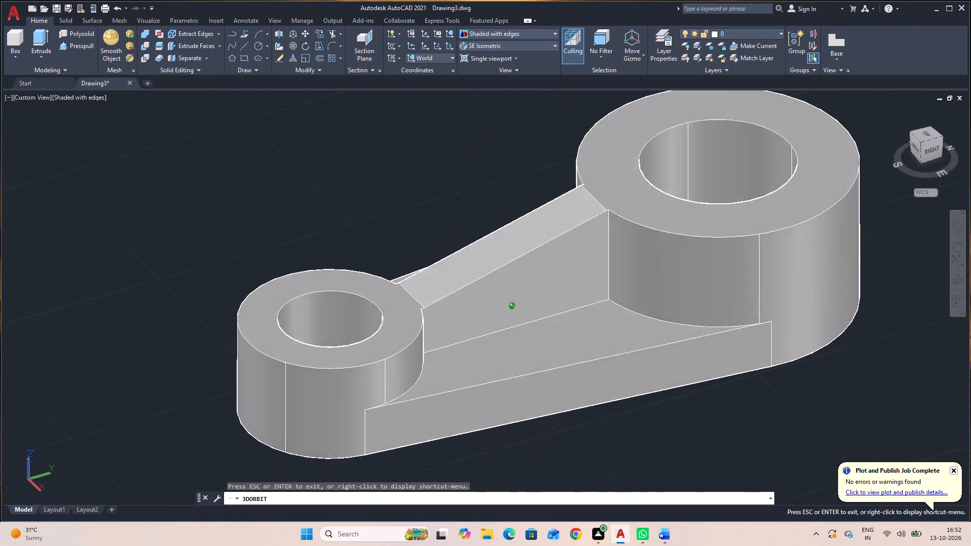
{"action": "left_click_drag", "start_coordinate": [532, 319], "coordinate": [529, 316]}
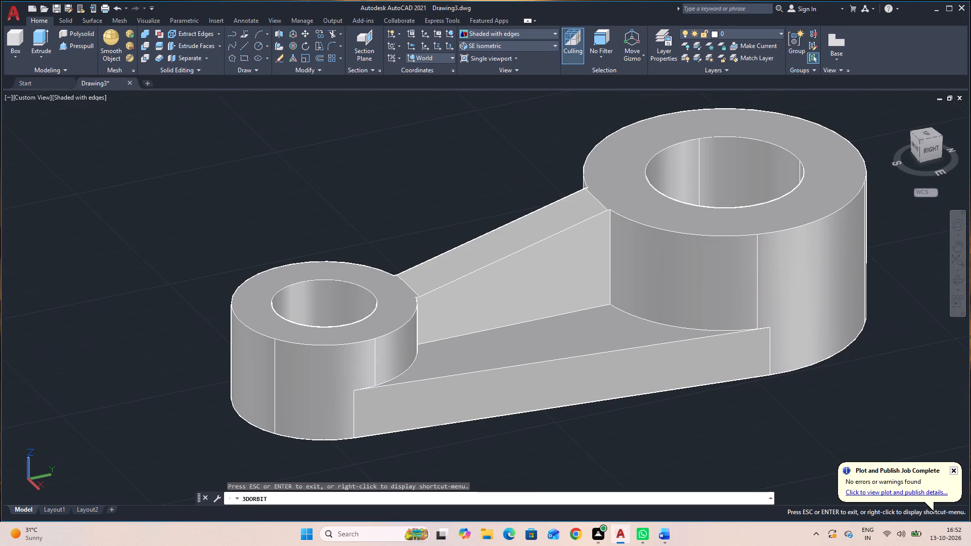
{"action": "key", "text": "Escape"}
{"action": "key", "text": "ctrl+s"}
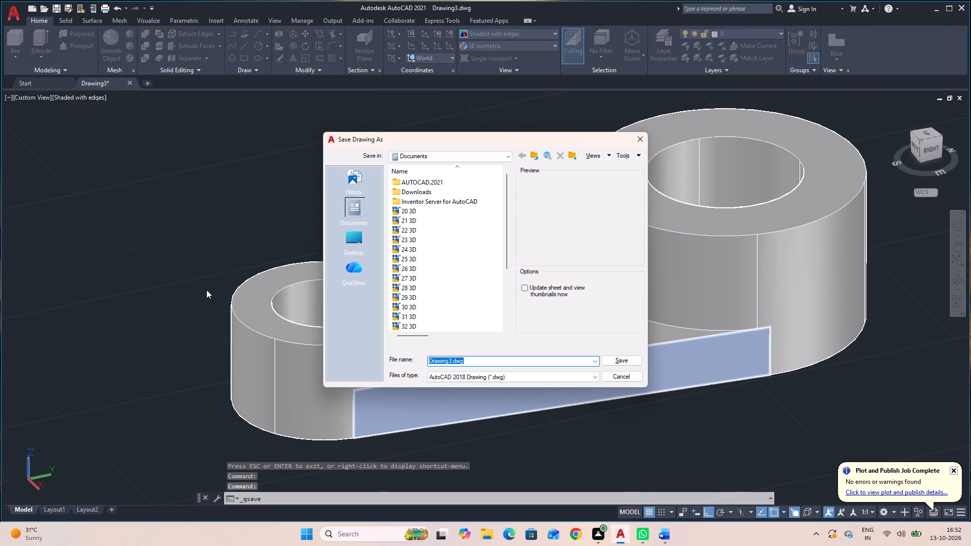
{"action": "key", "text": "BackSpace"}
{"action": "type", "text": "42"}
{"action": "key", "text": "space"}
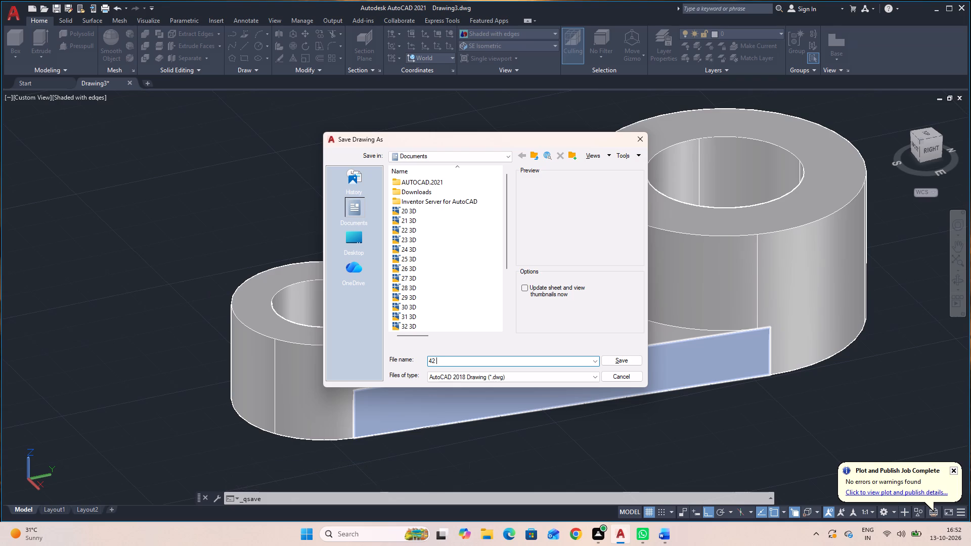
{"action": "key", "text": "5"}
{"action": "key", "text": "BackSpace"}
{"action": "type", "text": "3D"}
{"action": "left_click", "coordinate": [610, 362]}
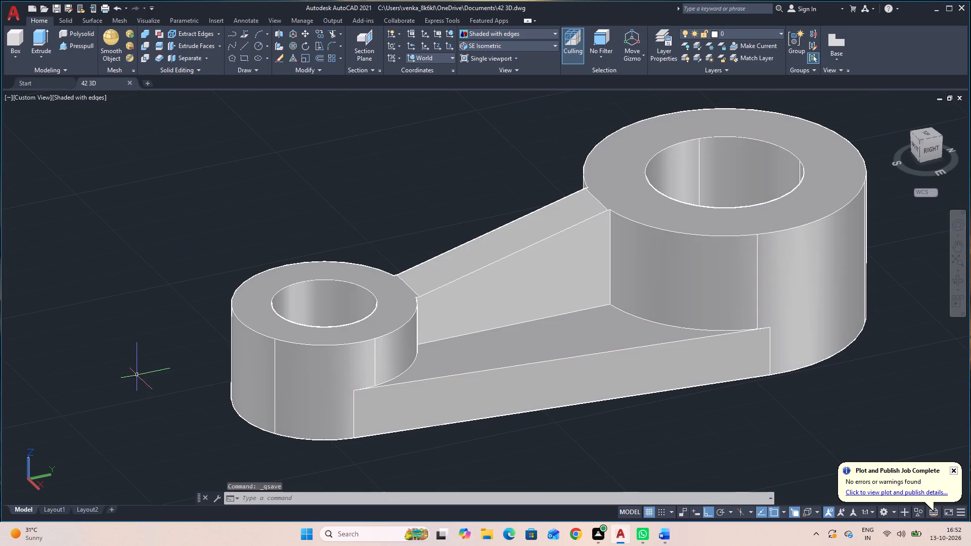
Delete the default viewport from Layout1 so the sheet is empty.
{"action": "left_click", "coordinate": [60, 513]}
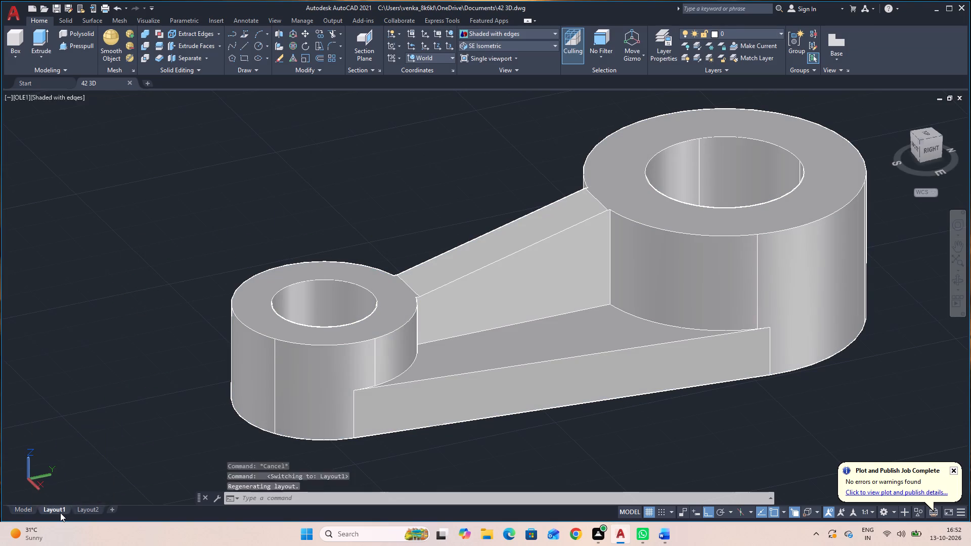
{"action": "left_click", "coordinate": [345, 395]}
{"action": "left_click", "coordinate": [264, 344]}
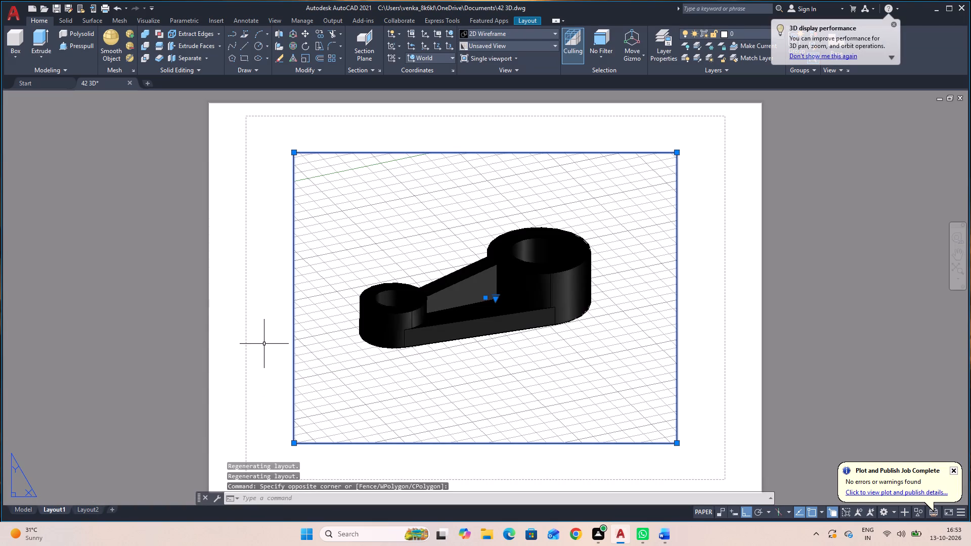
{"action": "key", "text": "Delete"}
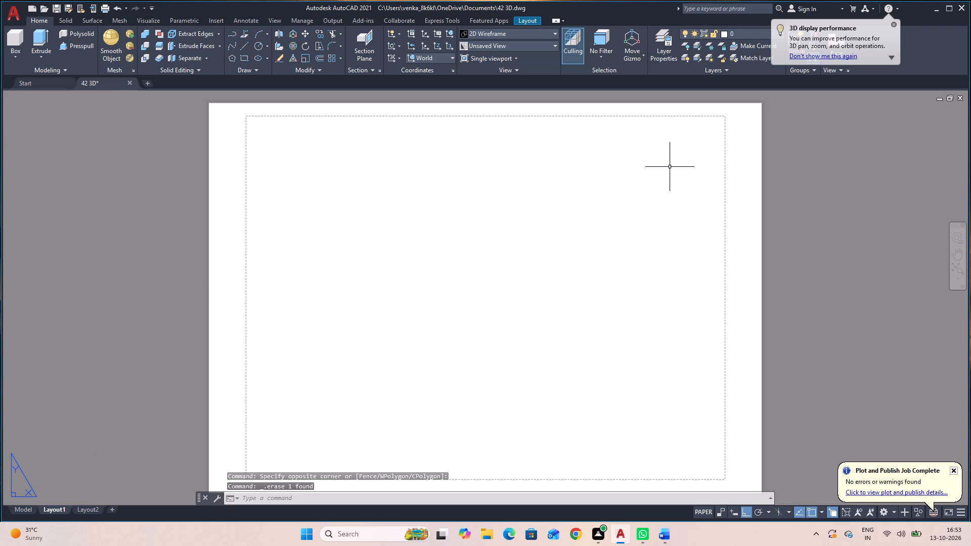
{"action": "left_click", "coordinate": [894, 22]}
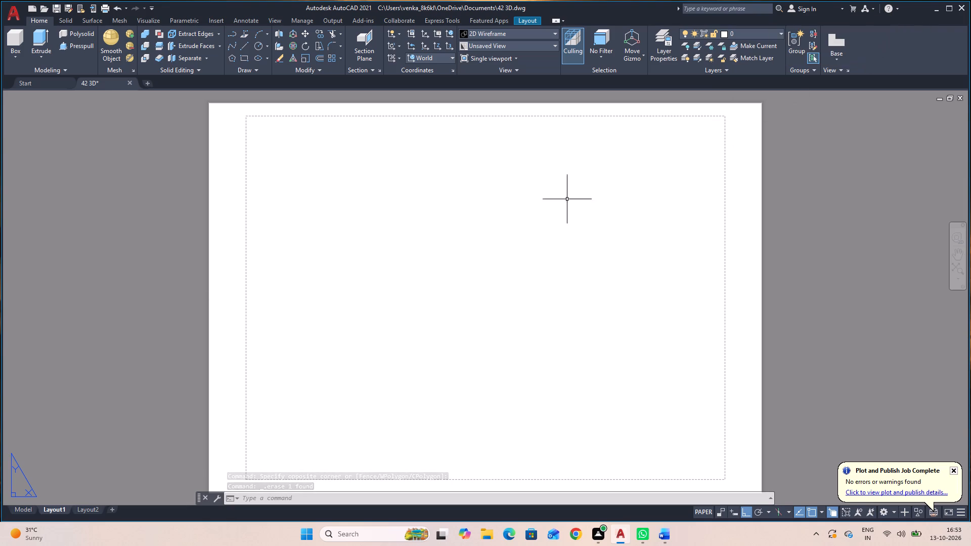
Create a base view of the united link from model space and place it in the upper right area of the Layout1 sheet.
{"action": "left_click", "coordinate": [20, 510]}
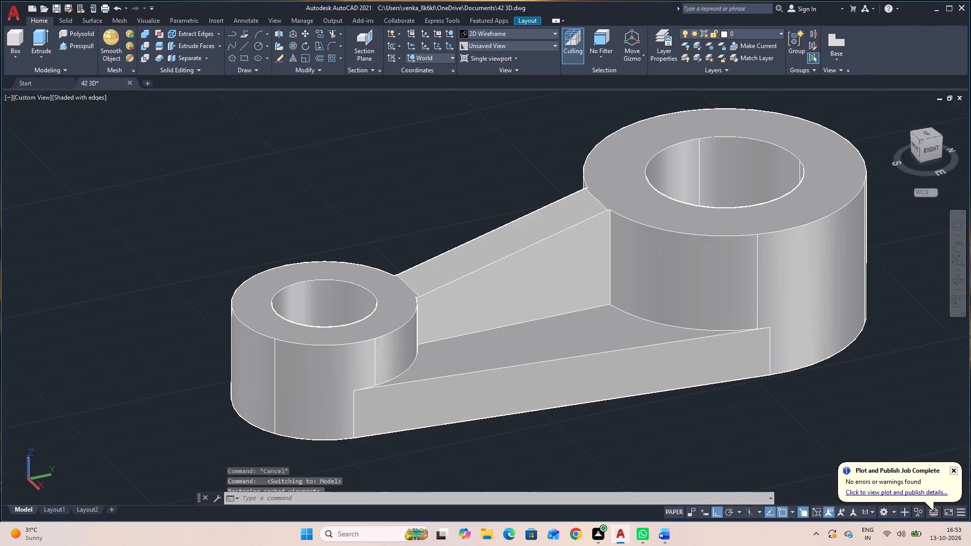
{"action": "left_click", "coordinate": [836, 48]}
{"action": "left_click", "coordinate": [847, 72]}
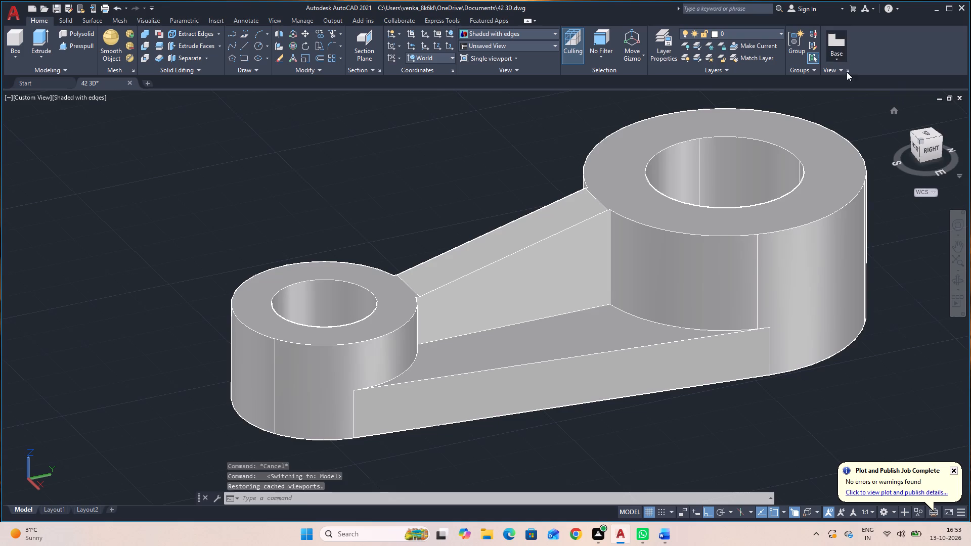
{"action": "left_click", "coordinate": [655, 287]}
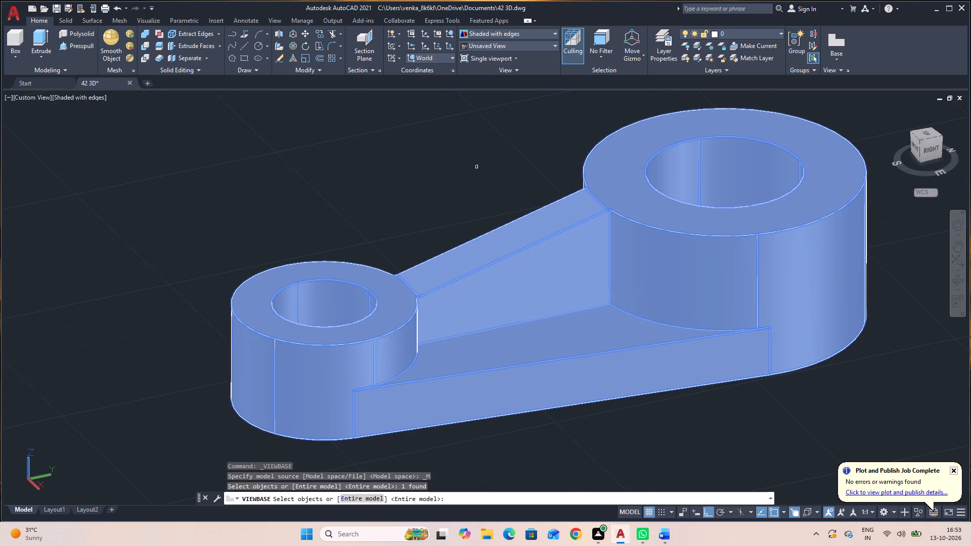
{"action": "key", "text": "Return"}
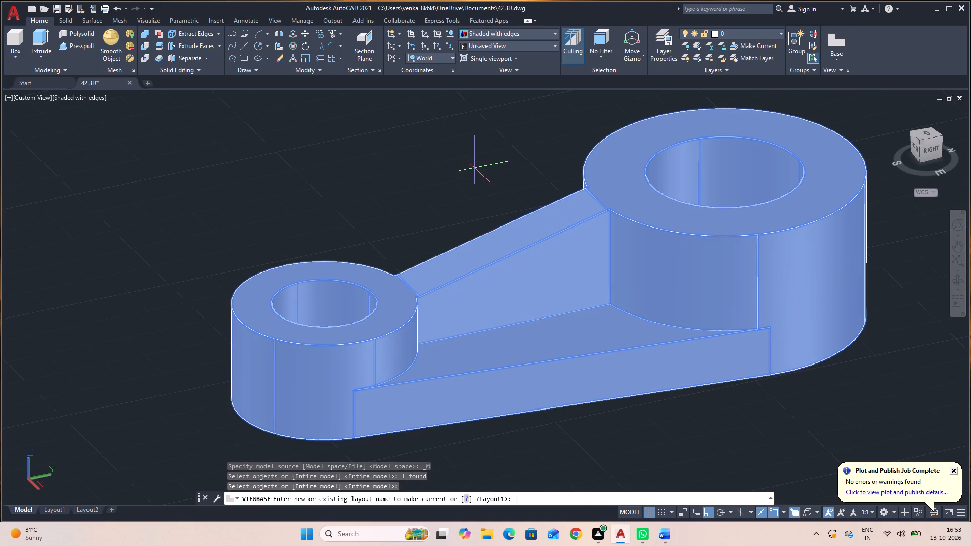
{"action": "key", "text": "Return"}
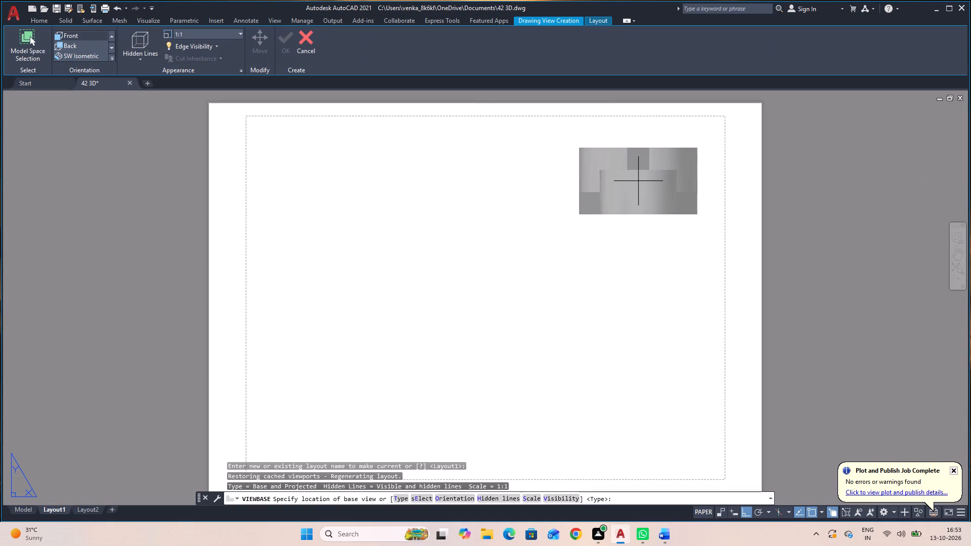
{"action": "left_click", "coordinate": [642, 180]}
{"action": "key", "text": "space"}
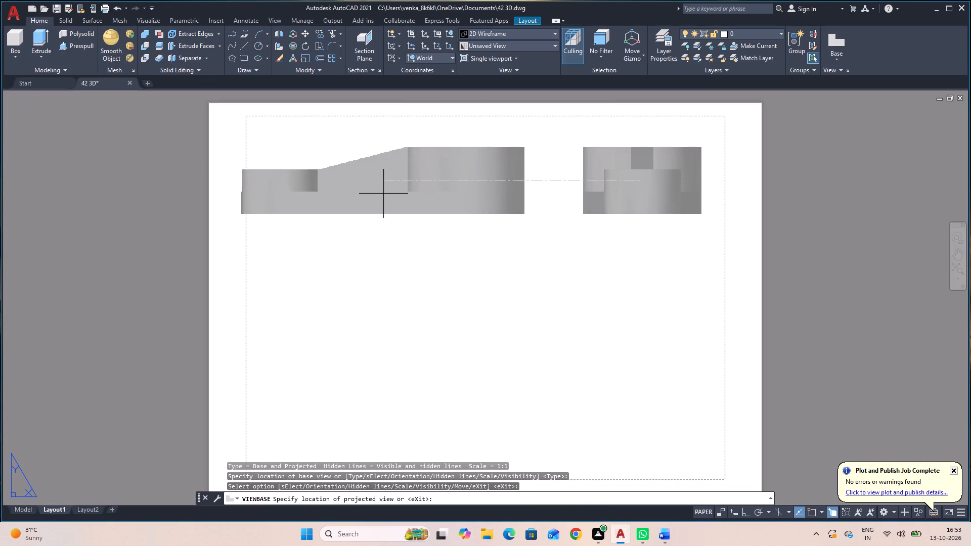
Project a side view to the left of the base view and an isometric view diagonally below it to the left.
{"action": "left_click", "coordinate": [395, 190]}
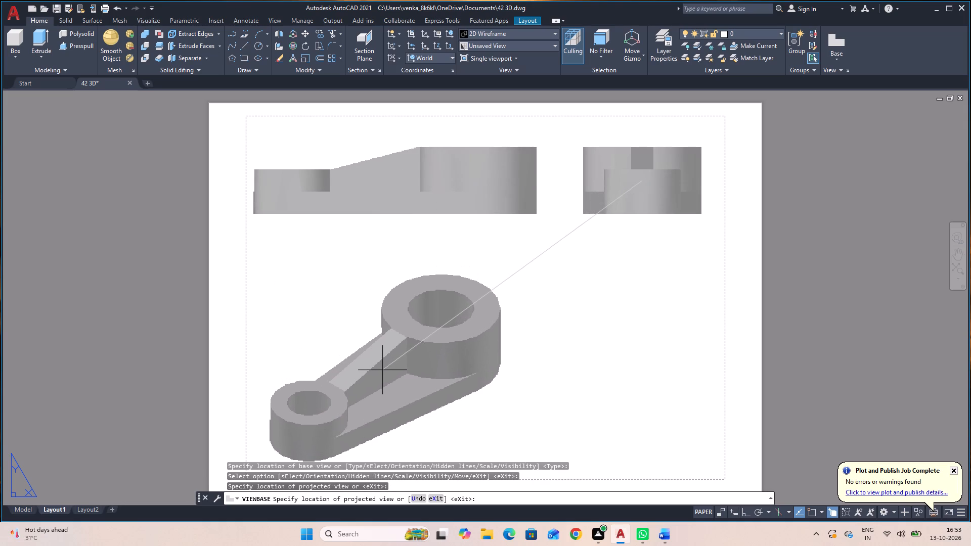
{"action": "left_click", "coordinate": [382, 370]}
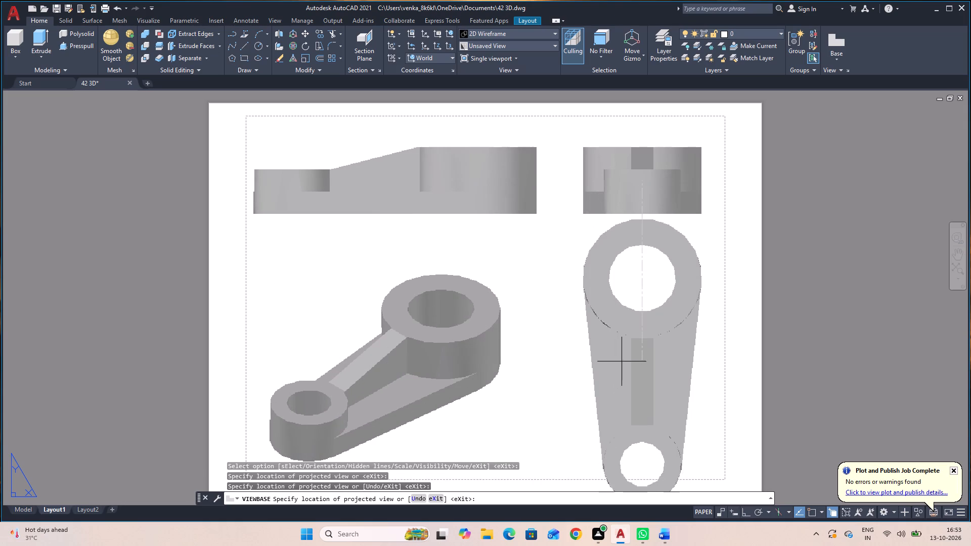
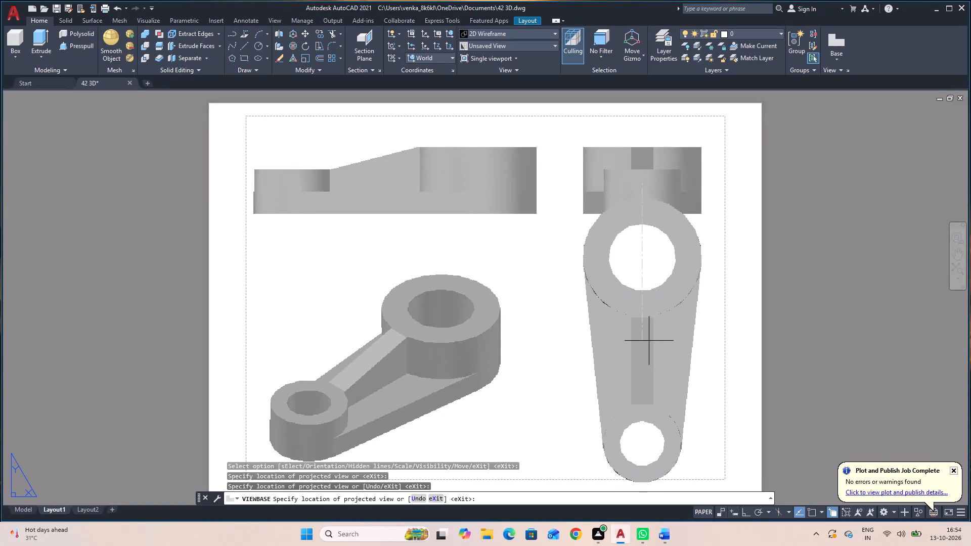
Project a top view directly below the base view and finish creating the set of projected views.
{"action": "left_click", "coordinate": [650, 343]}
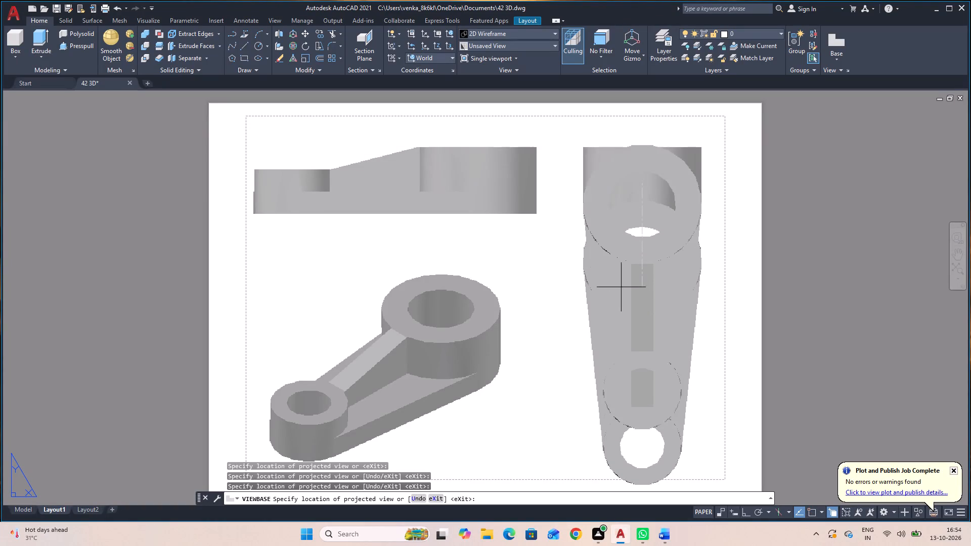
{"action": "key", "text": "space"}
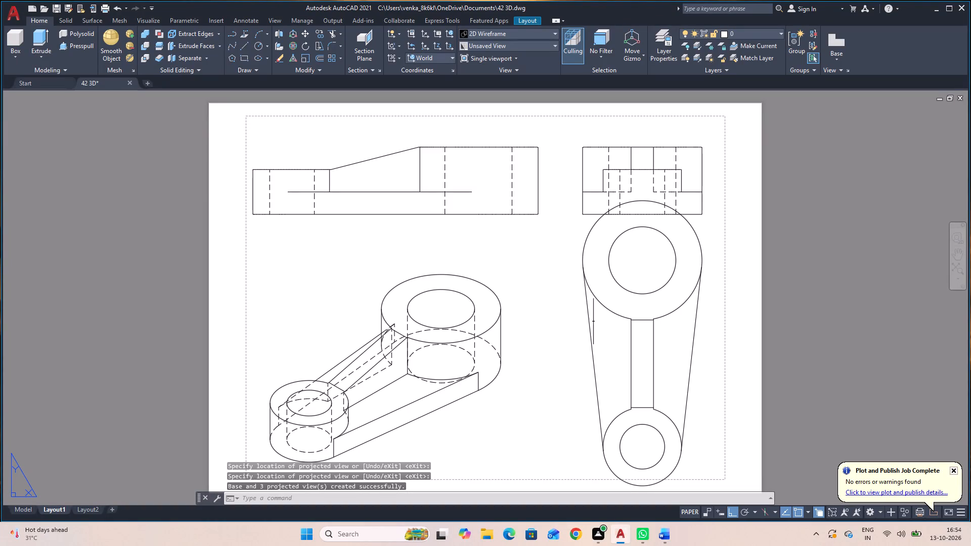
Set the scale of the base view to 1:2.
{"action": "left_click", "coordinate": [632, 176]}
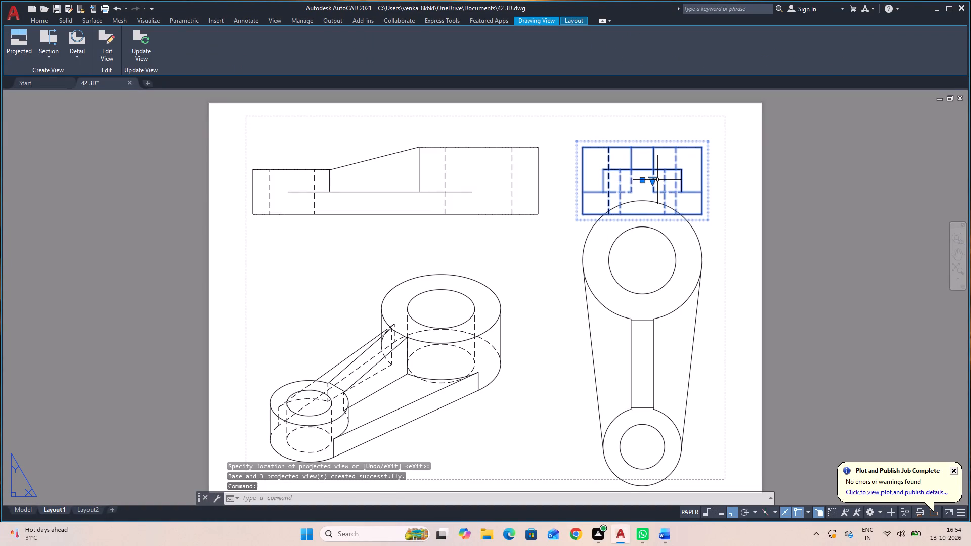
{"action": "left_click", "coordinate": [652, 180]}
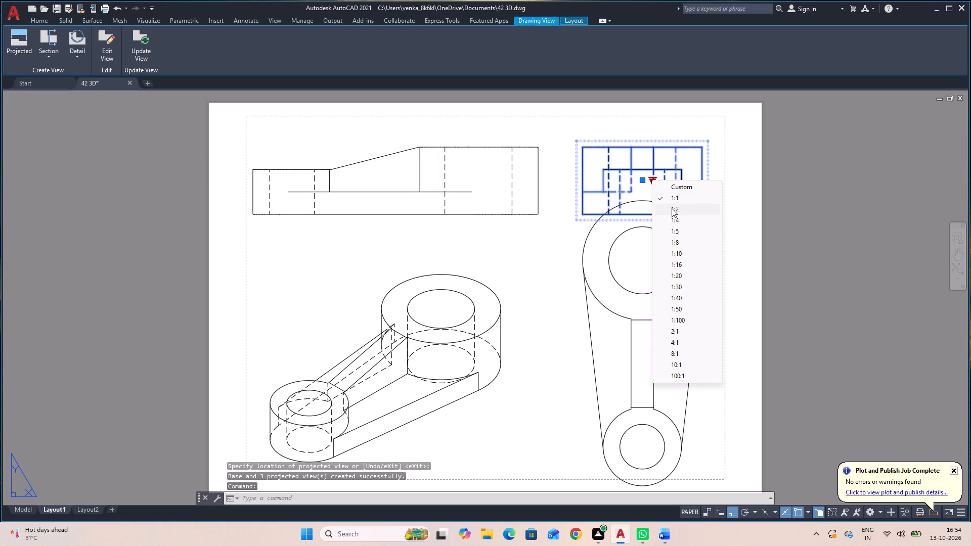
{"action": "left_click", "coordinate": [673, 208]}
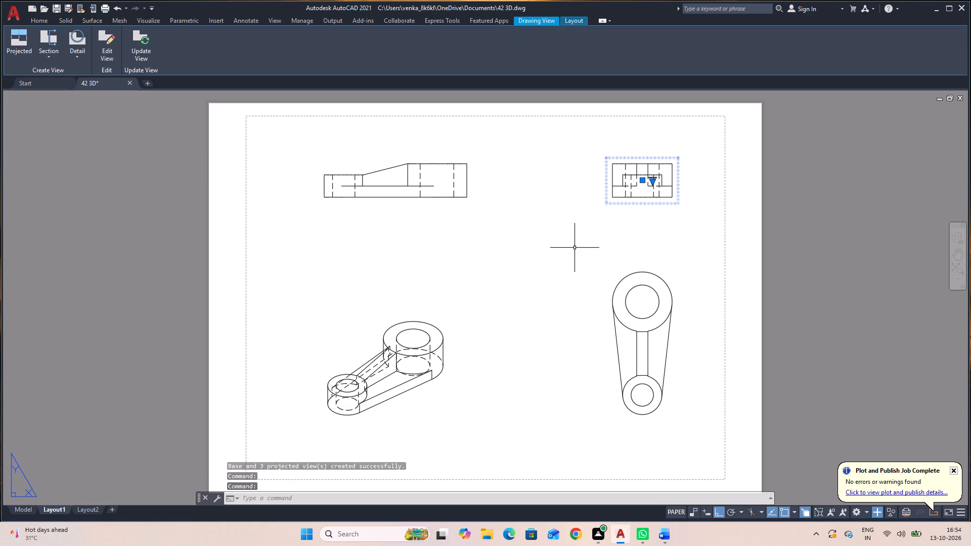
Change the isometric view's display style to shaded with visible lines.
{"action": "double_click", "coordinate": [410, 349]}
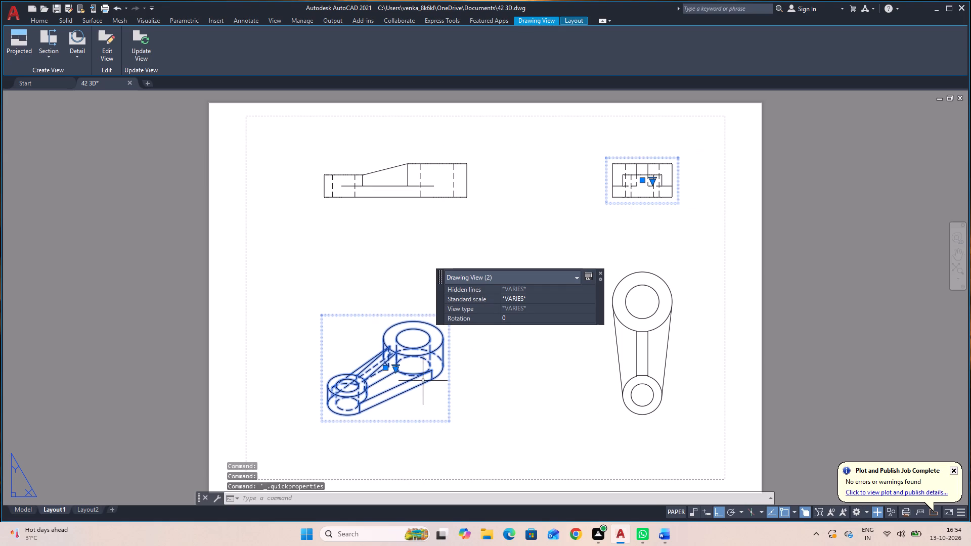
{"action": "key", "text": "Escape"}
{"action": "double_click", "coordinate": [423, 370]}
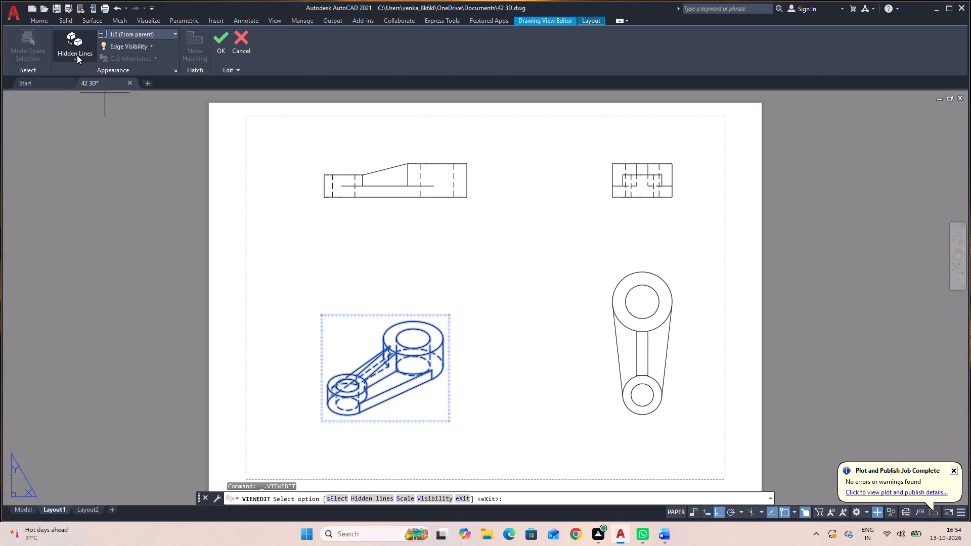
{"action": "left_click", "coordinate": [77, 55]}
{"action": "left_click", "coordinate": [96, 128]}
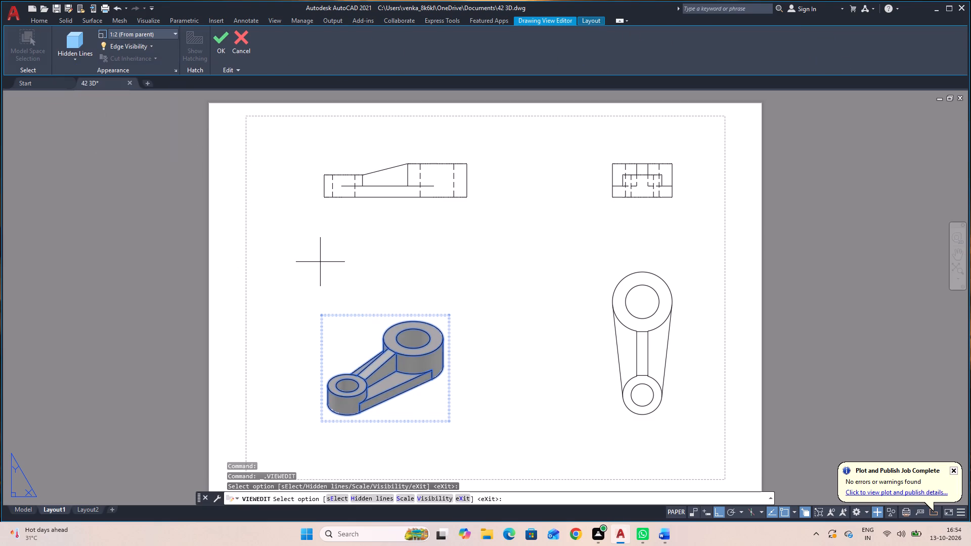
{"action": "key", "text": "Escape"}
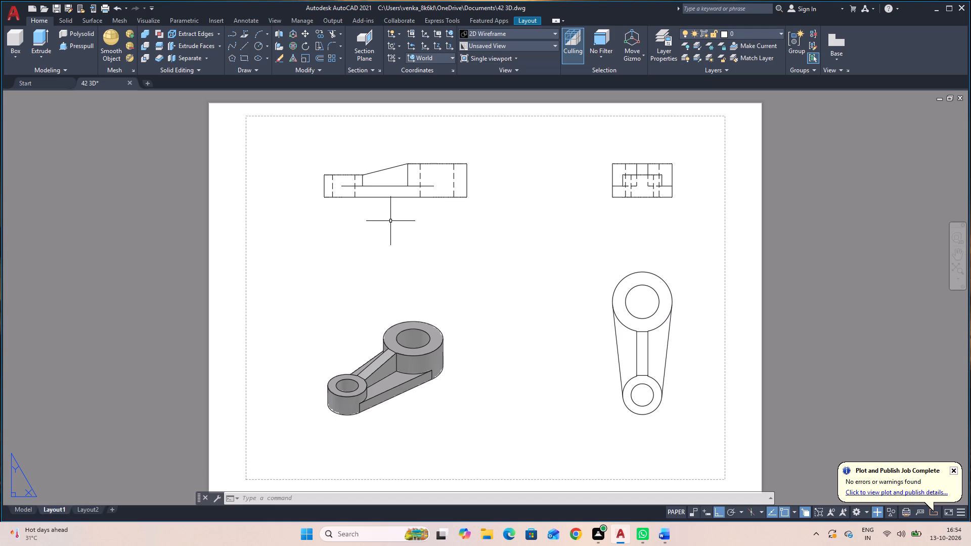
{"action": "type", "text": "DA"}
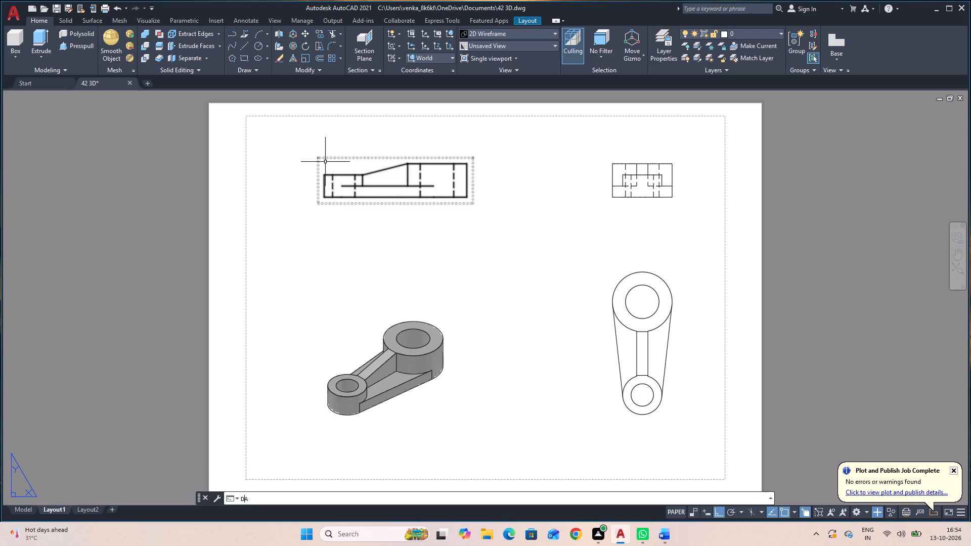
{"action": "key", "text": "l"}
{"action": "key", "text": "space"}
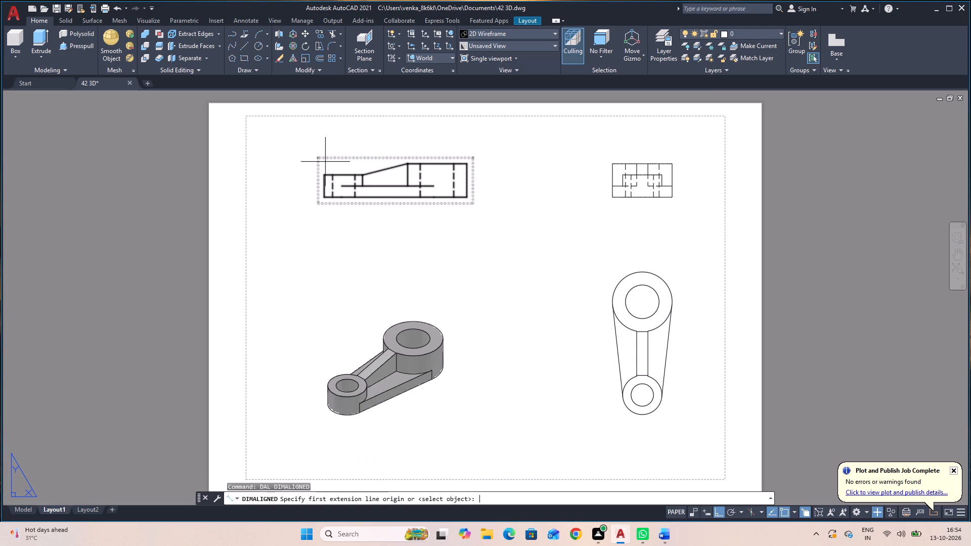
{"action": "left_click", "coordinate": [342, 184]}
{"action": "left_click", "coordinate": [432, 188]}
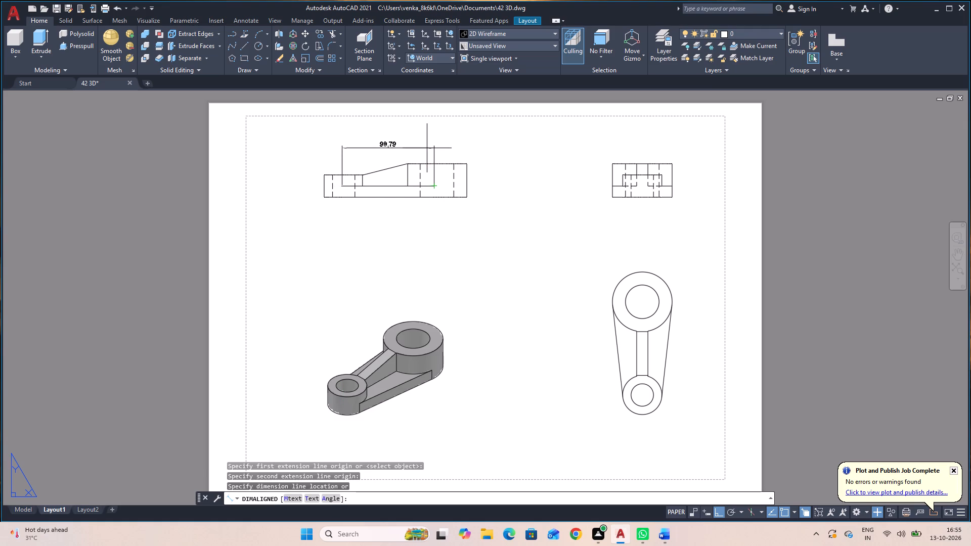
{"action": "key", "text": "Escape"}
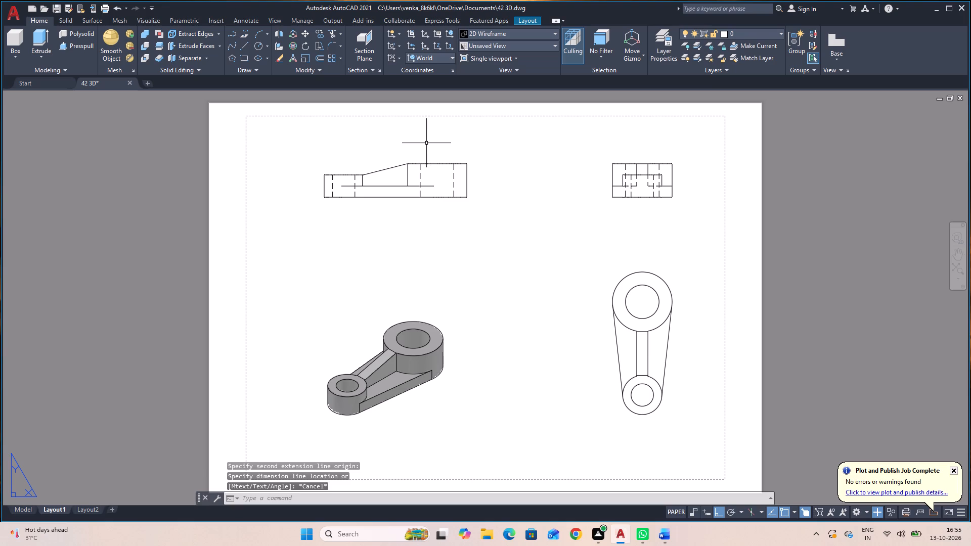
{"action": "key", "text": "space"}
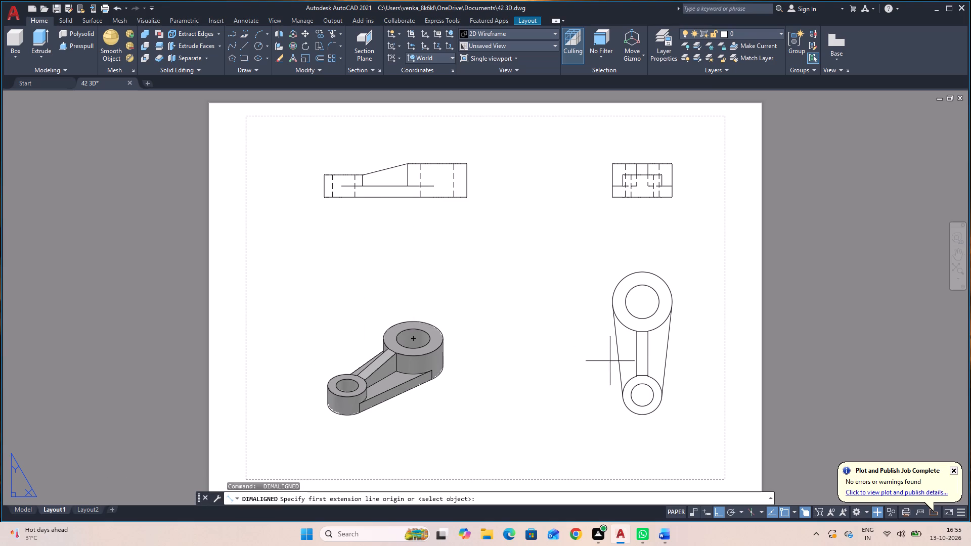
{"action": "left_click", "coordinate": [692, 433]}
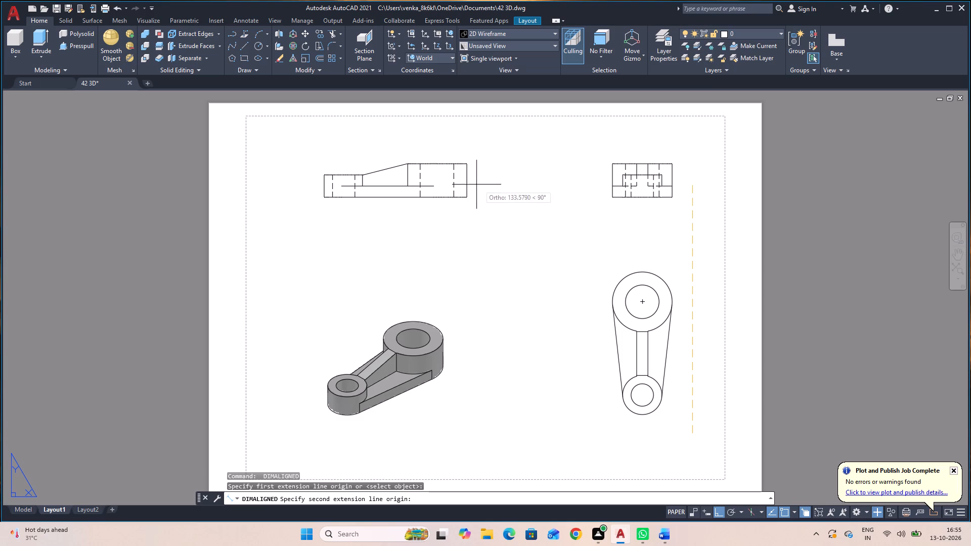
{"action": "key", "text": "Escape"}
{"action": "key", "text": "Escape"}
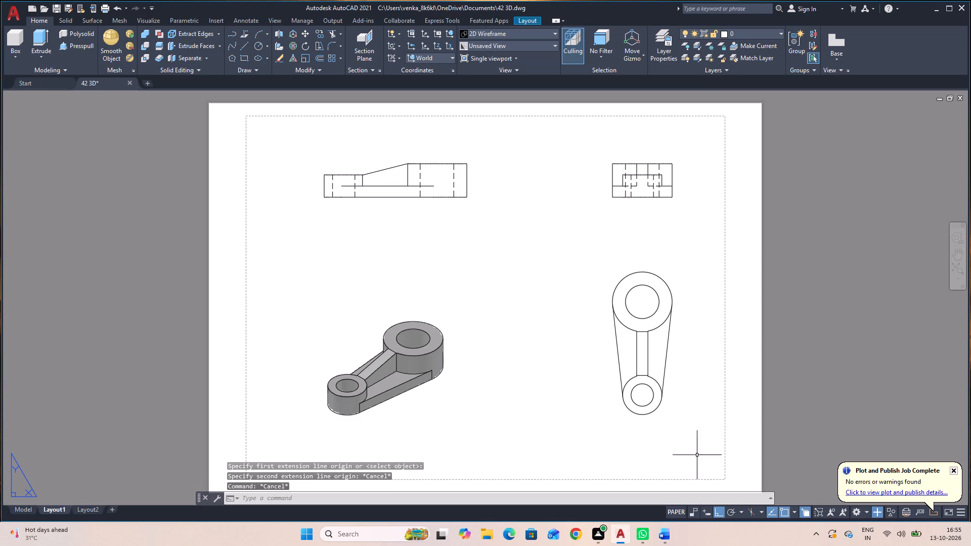
Delete all four drawing views from Layout1.
{"action": "left_click", "coordinate": [695, 422]}
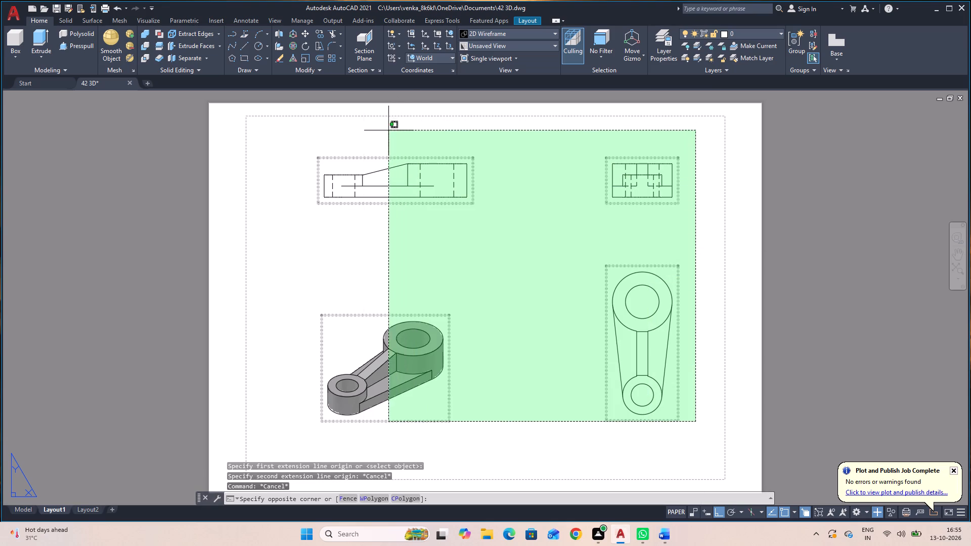
{"action": "left_click", "coordinate": [351, 142]}
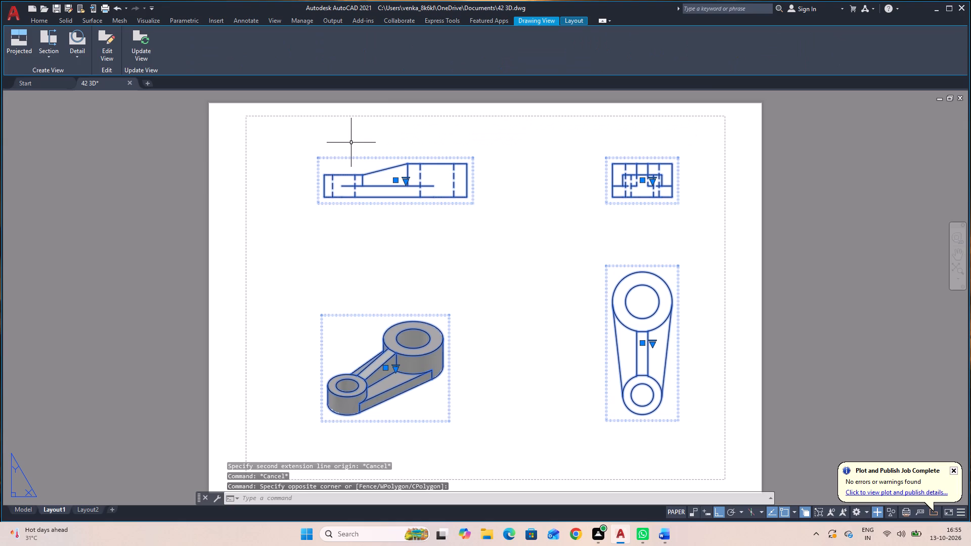
{"action": "key", "text": "Delete"}
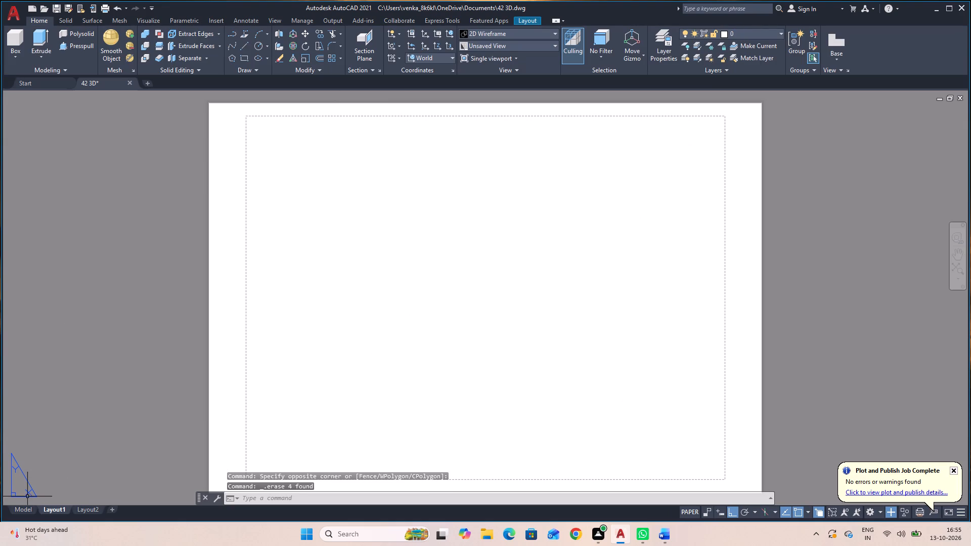
In model space, move the link solid well clear of the construction geometry beneath it.
{"action": "left_click", "coordinate": [25, 507]}
{"action": "scroll", "coordinate": [431, 360], "scroll_direction": "down", "scroll_amount": 3}
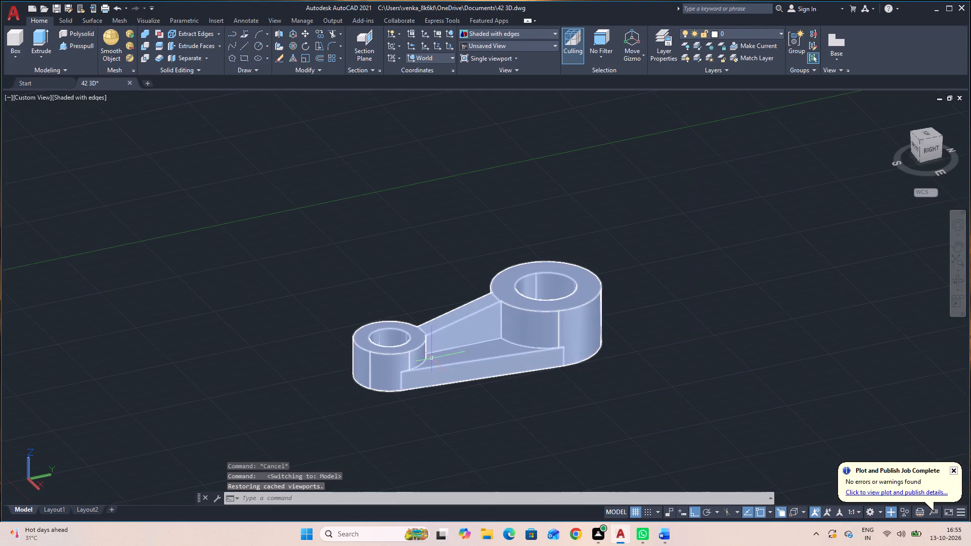
{"action": "left_click", "coordinate": [493, 359]}
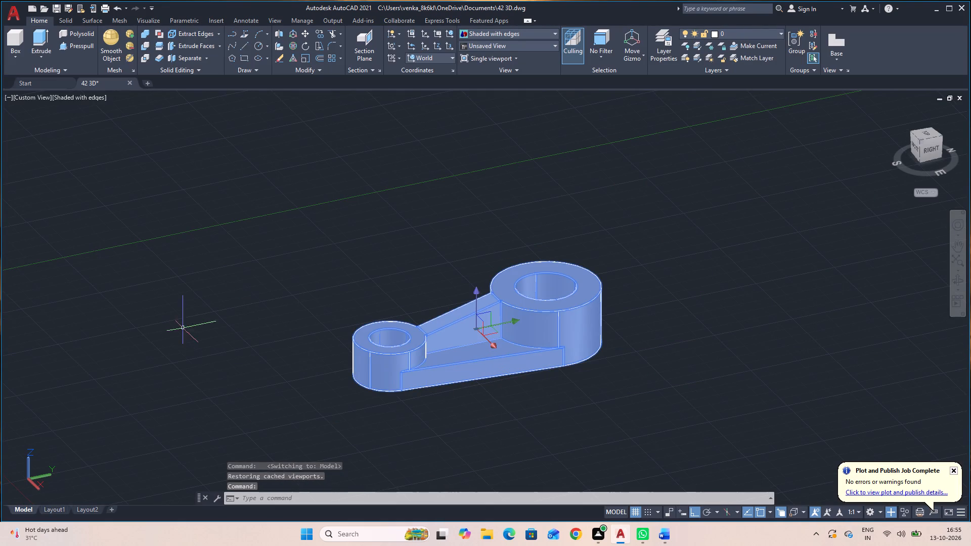
{"action": "type", "text": "M"}
{"action": "key", "text": "space"}
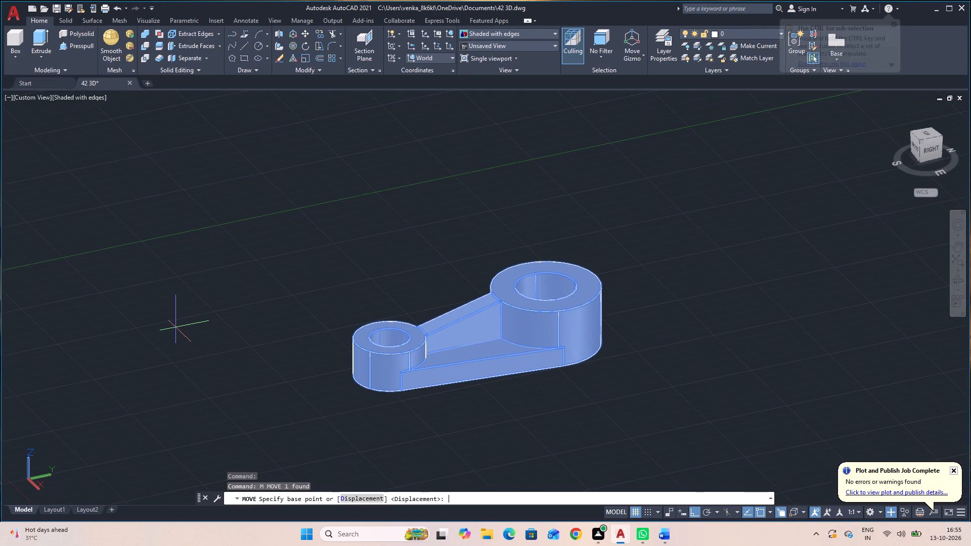
{"action": "left_click", "coordinate": [356, 383]}
{"action": "left_click", "coordinate": [747, 400]}
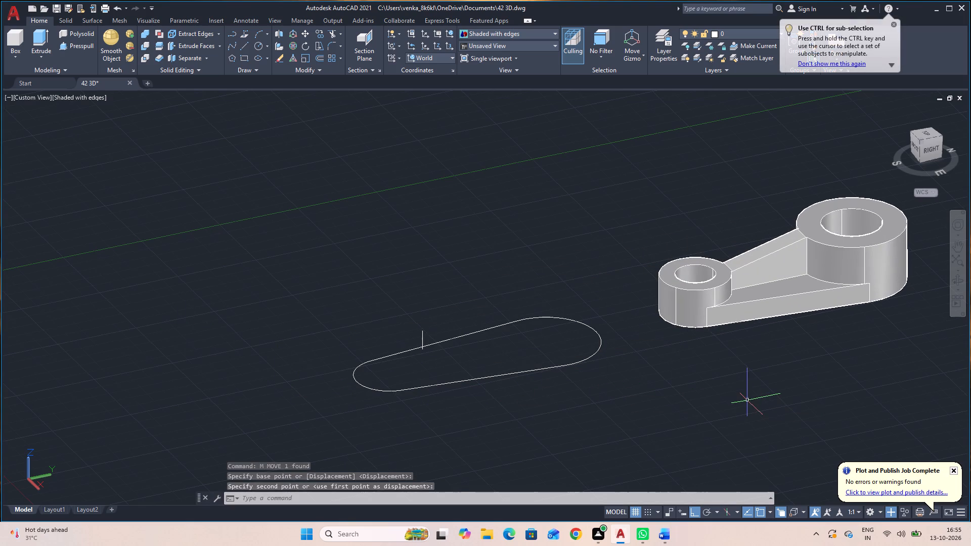
Delete the leftover tapered slot outline and the short vertical line from model space.
{"action": "left_click", "coordinate": [623, 404]}
{"action": "left_click", "coordinate": [273, 283]}
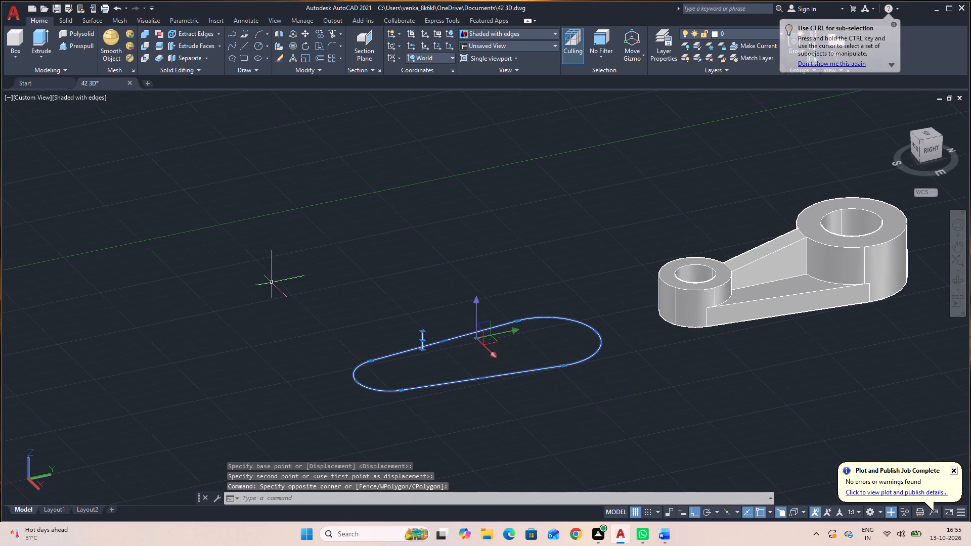
{"action": "key", "text": "Delete"}
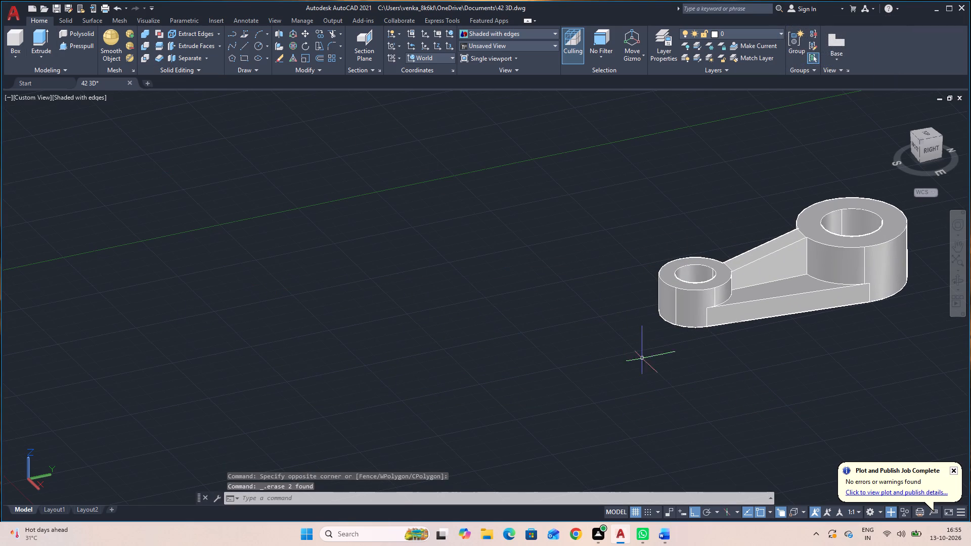
Save the drawing.
{"action": "middle_click_drag", "start_coordinate": [647, 384], "coordinate": [387, 394]}
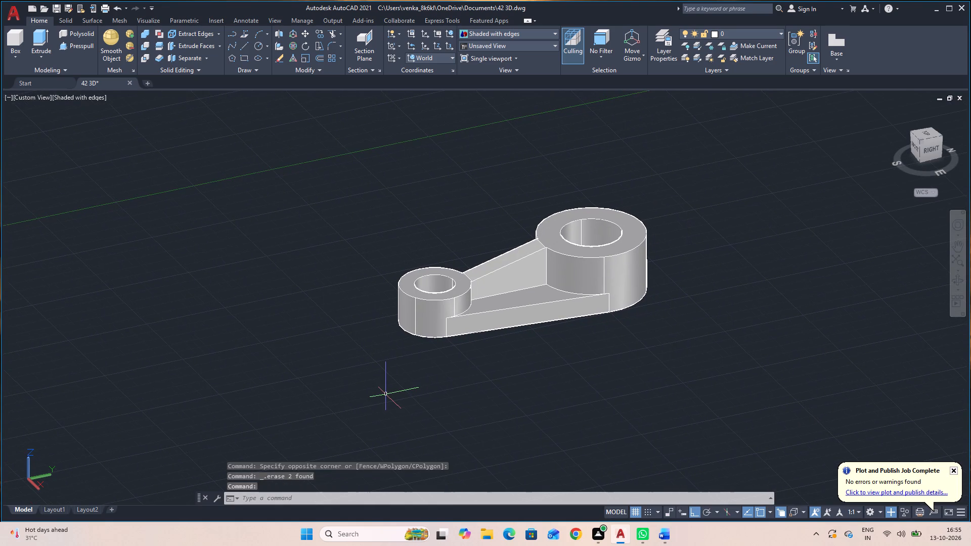
{"action": "key", "text": "ctrl+s"}
{"action": "key", "text": "ctrl+s"}
{"action": "key", "text": "ctrl+s"}
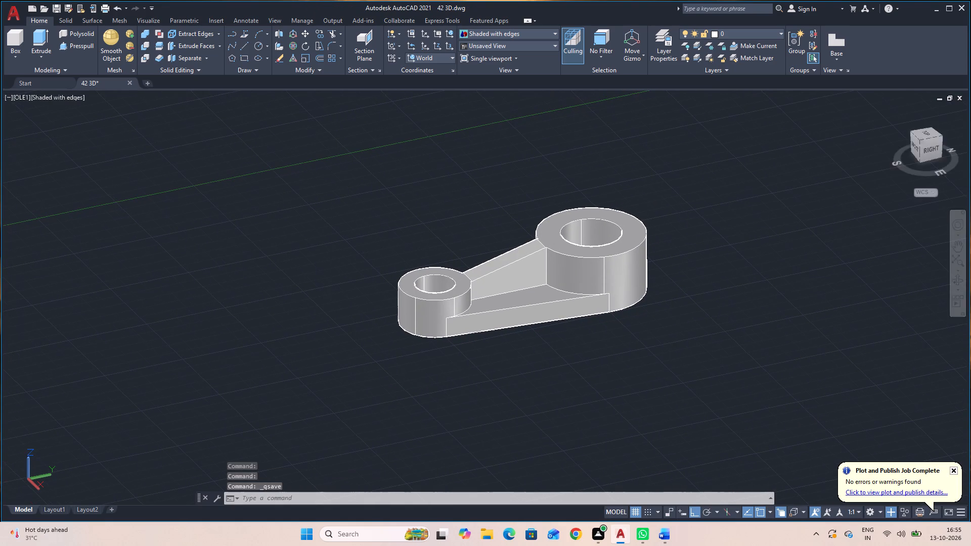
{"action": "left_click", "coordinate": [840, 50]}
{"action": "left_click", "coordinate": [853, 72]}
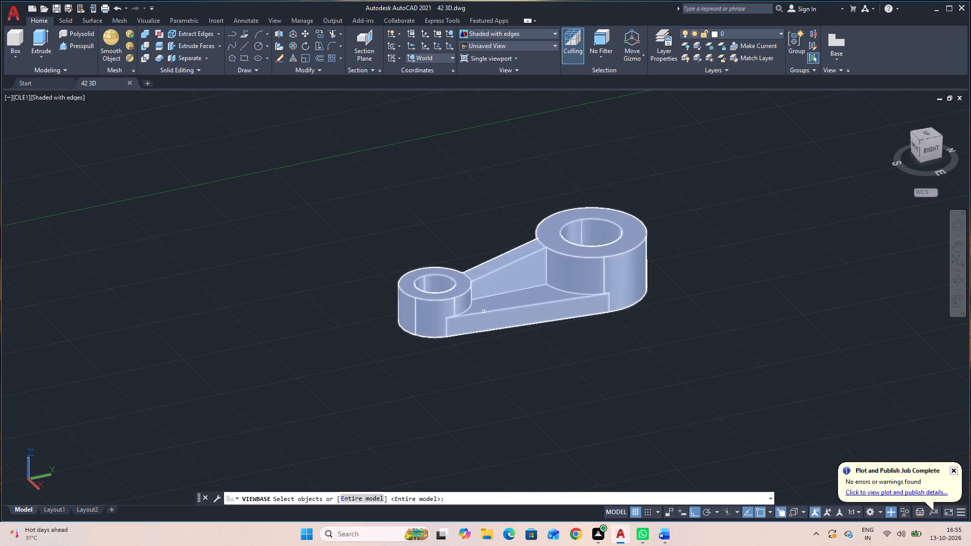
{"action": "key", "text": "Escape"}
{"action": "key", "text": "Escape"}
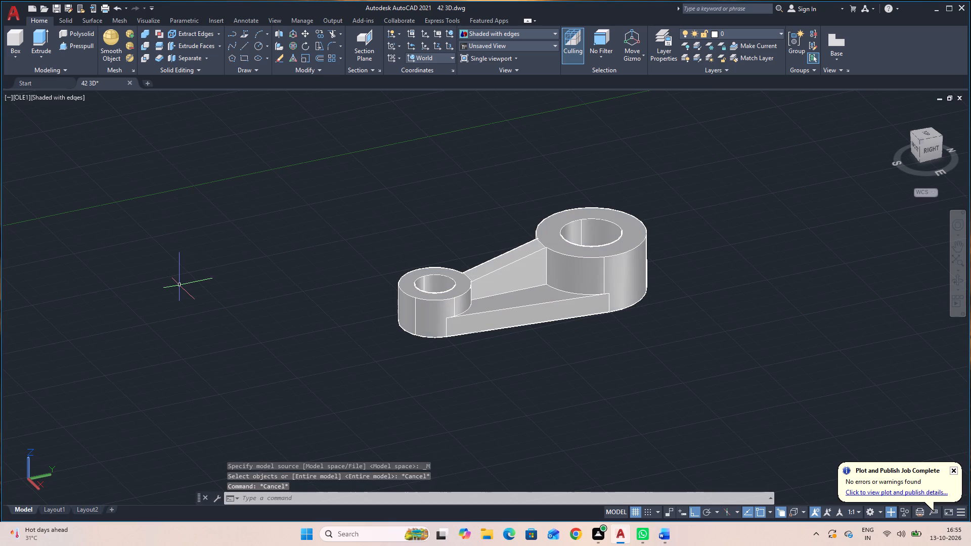
Create a base view of the link solid from model space on Layout1 and place it in the sheet's upper right area at 1:1.
{"action": "left_click", "coordinate": [842, 42]}
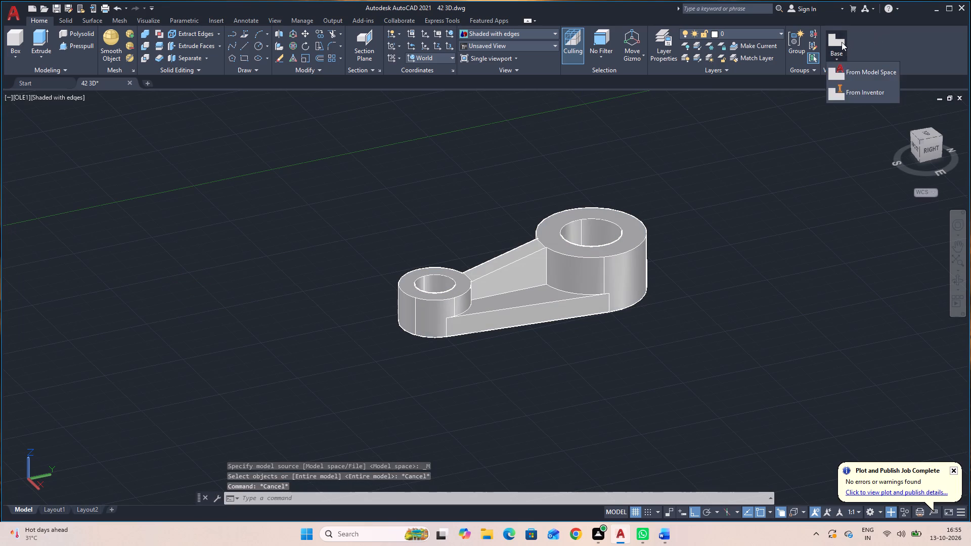
{"action": "left_click", "coordinate": [849, 73]}
{"action": "left_click", "coordinate": [594, 269]}
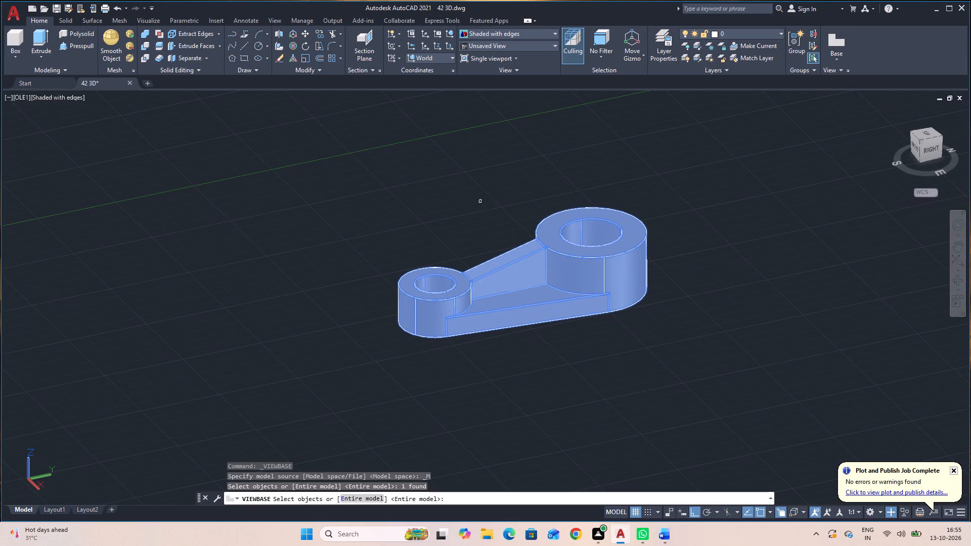
{"action": "key", "text": "Return"}
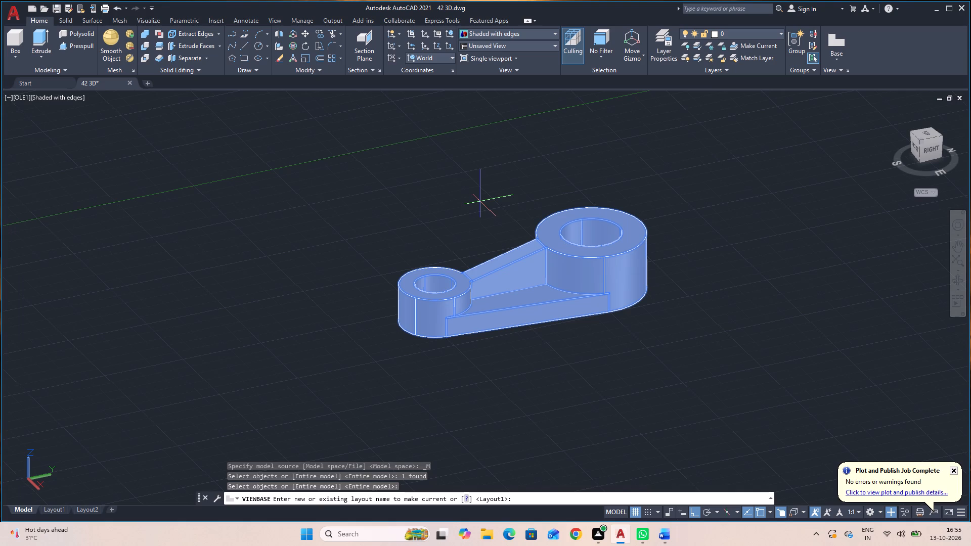
{"action": "key", "text": "Return"}
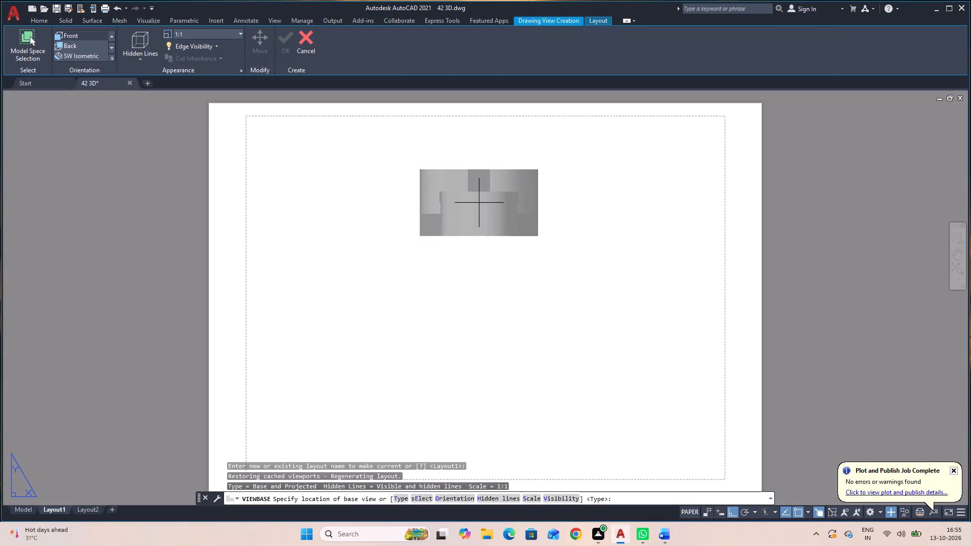
{"action": "left_click", "coordinate": [638, 184]}
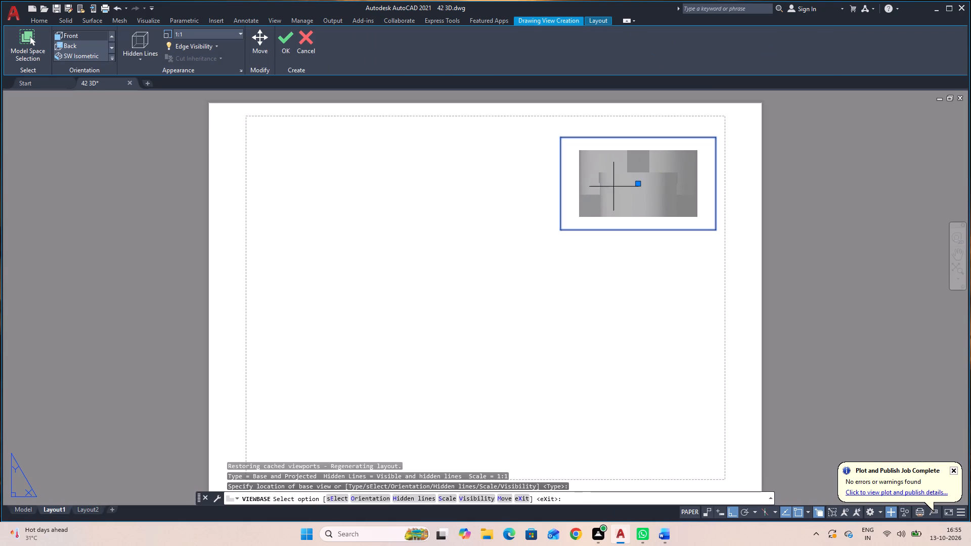
{"action": "key", "text": "Return"}
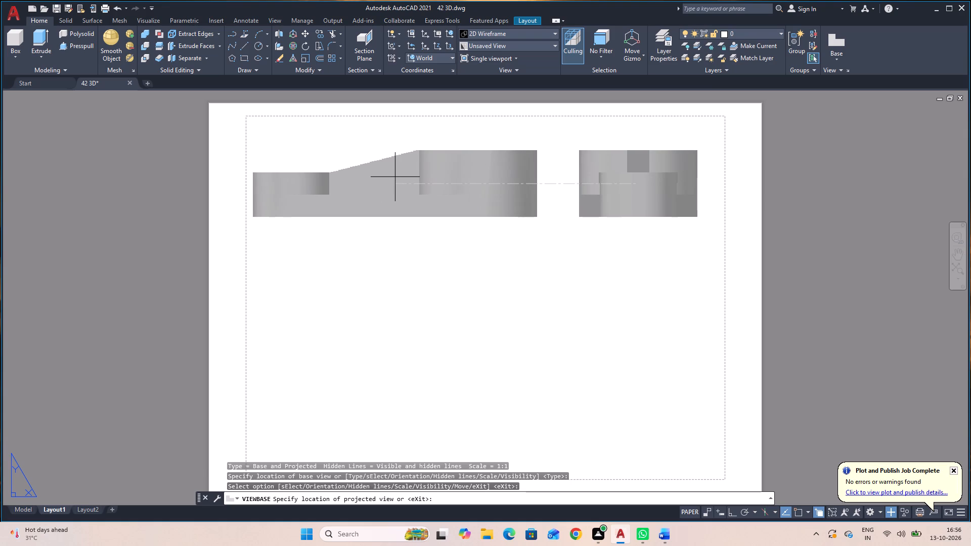
Place three projected views of the link: the long side view beside the base view, a lower-left isometric, and a plan view below the base.
{"action": "left_click", "coordinate": [394, 176]}
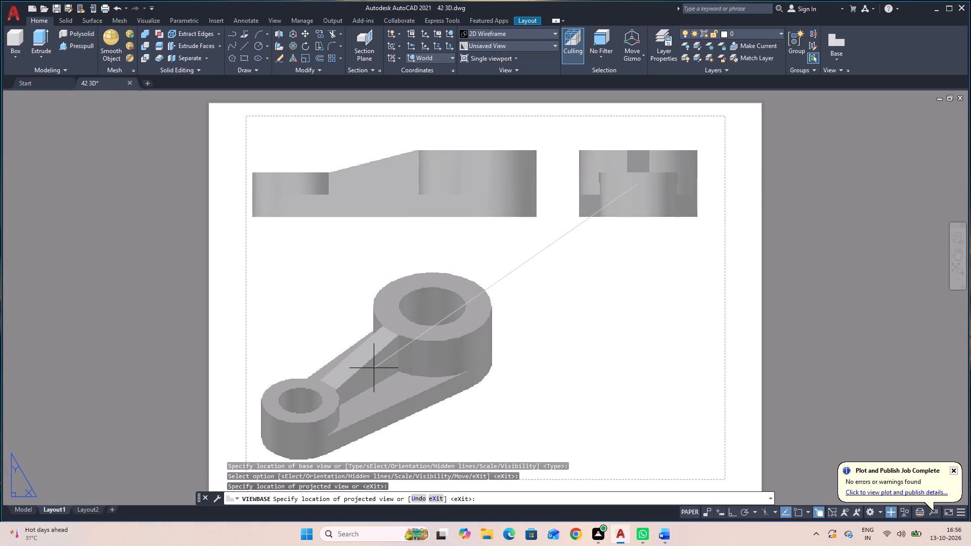
{"action": "left_click", "coordinate": [374, 368]}
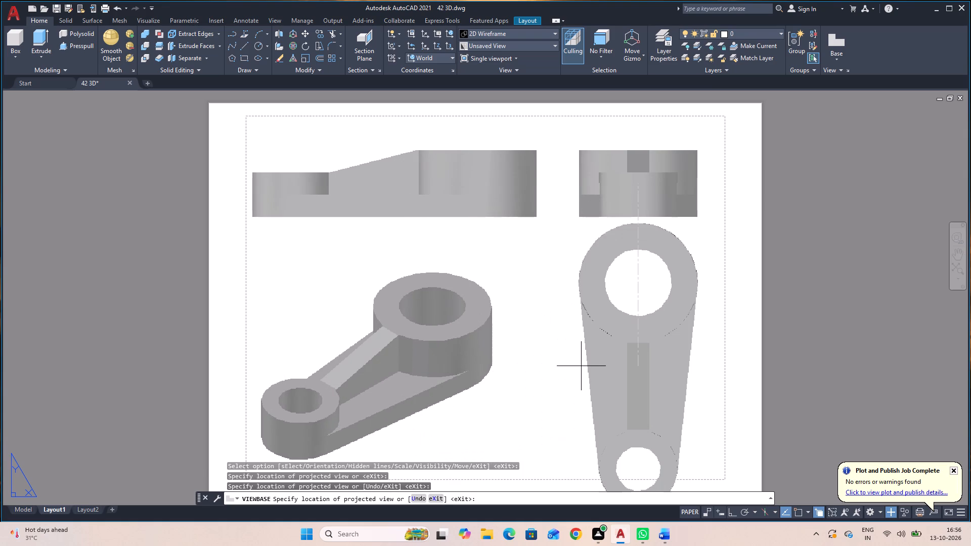
{"action": "left_click", "coordinate": [585, 360]}
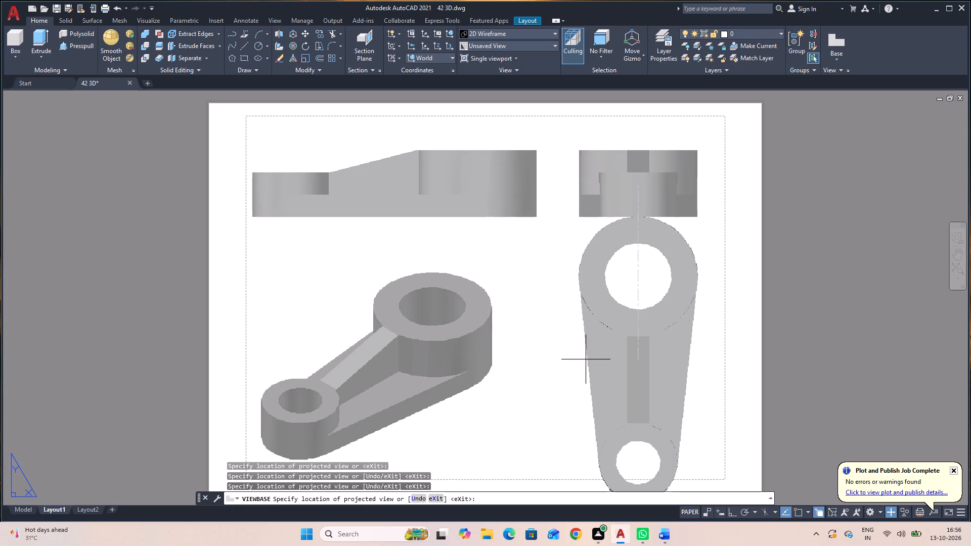
{"action": "key", "text": "Return"}
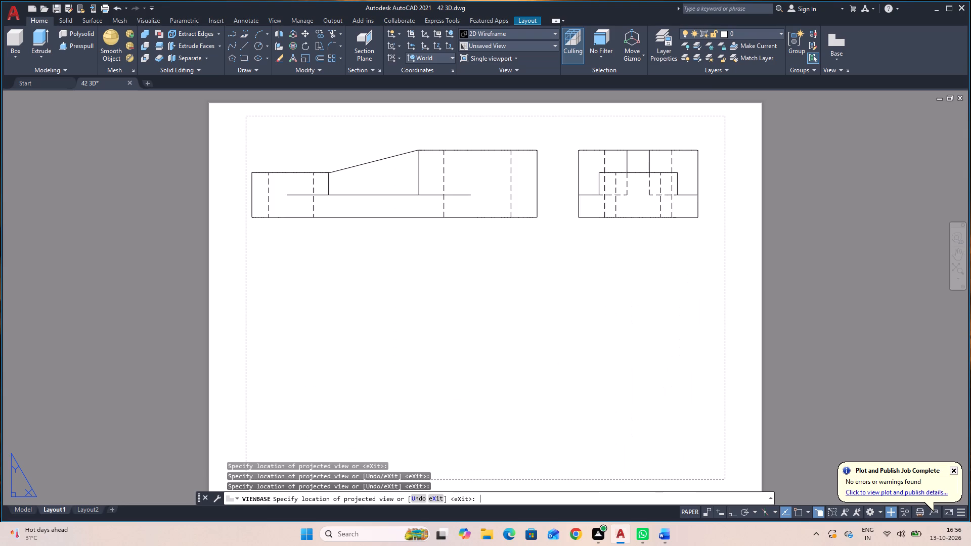
Scale the plan view below the base view down to half its size.
{"action": "left_click", "coordinate": [656, 327]}
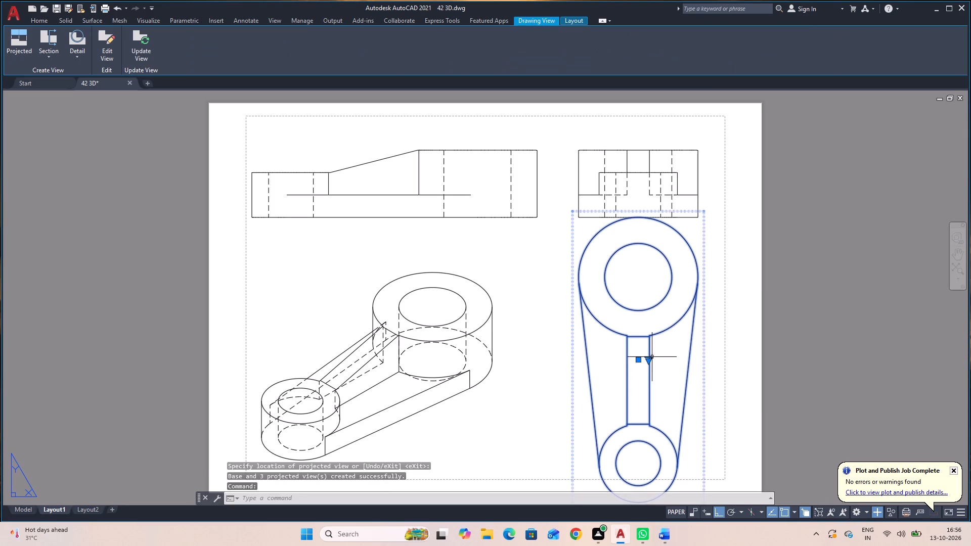
{"action": "left_click", "coordinate": [648, 362]}
{"action": "left_click", "coordinate": [676, 190]}
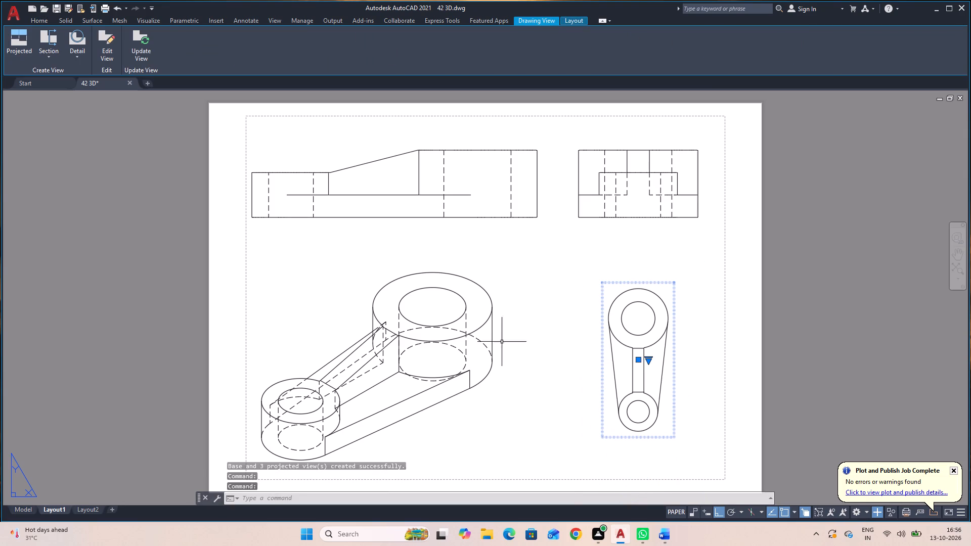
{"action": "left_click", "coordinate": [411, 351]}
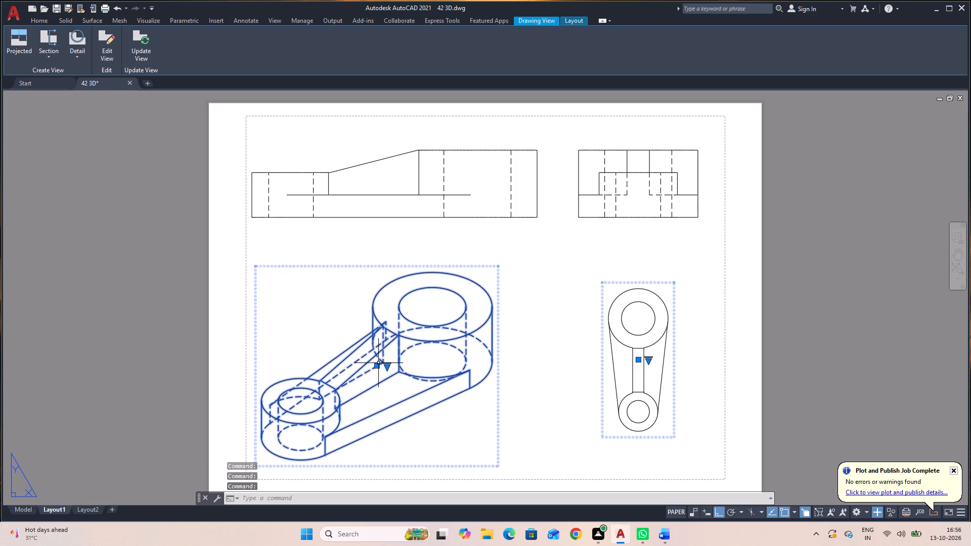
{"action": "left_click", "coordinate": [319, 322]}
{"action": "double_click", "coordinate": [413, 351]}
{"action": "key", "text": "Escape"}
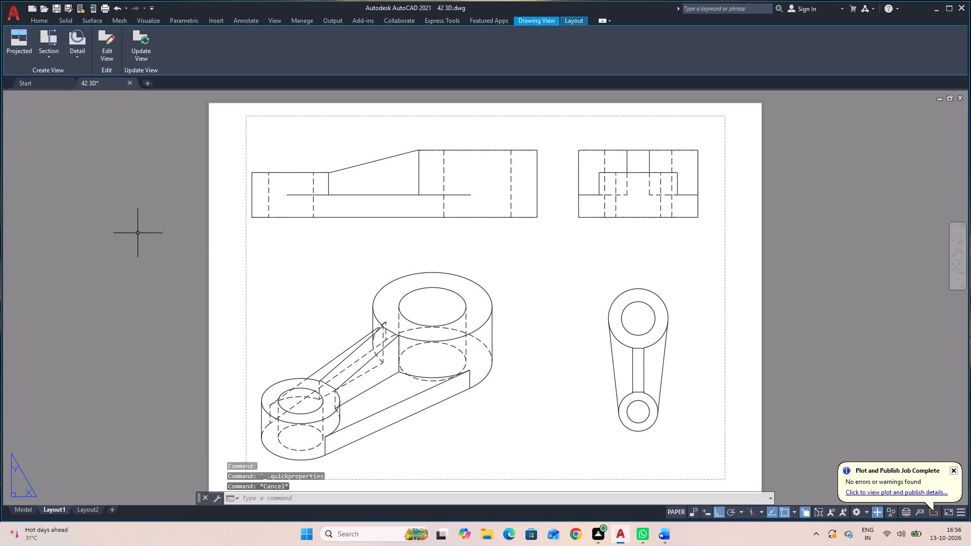
Change the isometric view's display to shaded with visible lines only.
{"action": "double_click", "coordinate": [370, 371]}
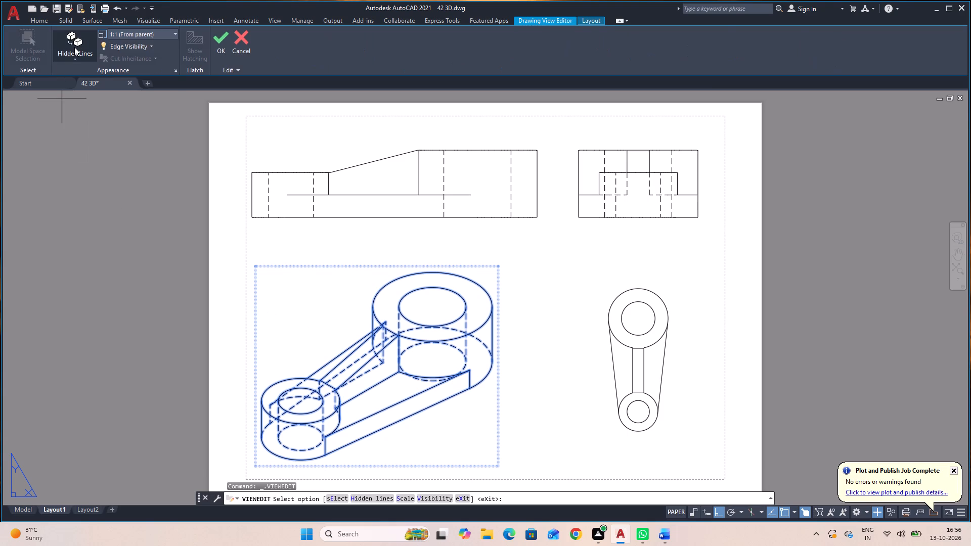
{"action": "left_click", "coordinate": [74, 47]}
{"action": "left_click", "coordinate": [104, 131]}
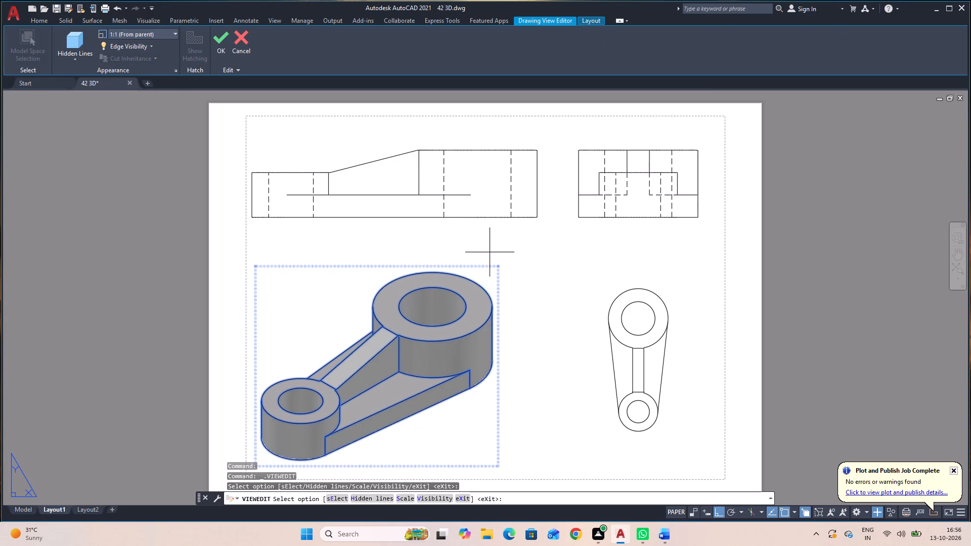
{"action": "type", "text": "DAL"}
{"action": "key", "text": "space"}
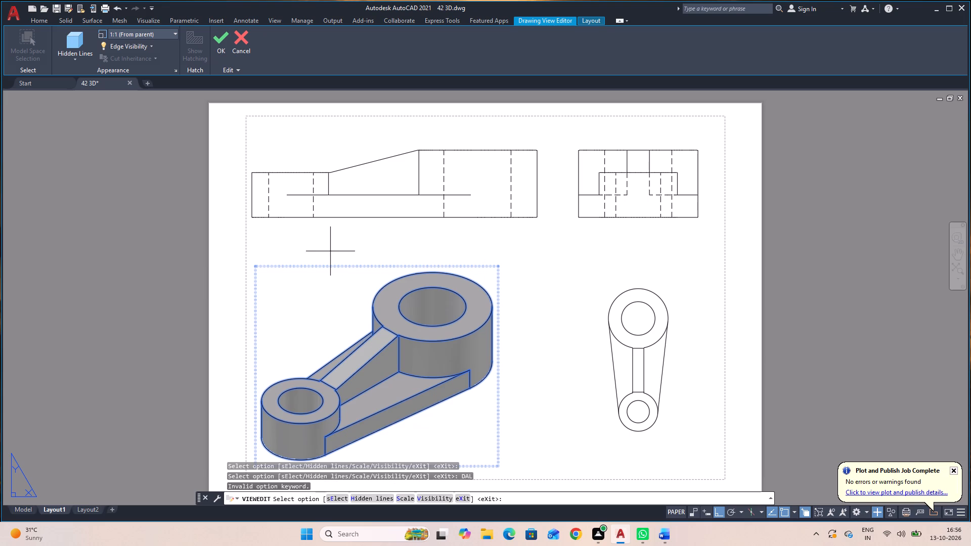
{"action": "key", "text": "Escape"}
{"action": "key", "text": "Escape"}
{"action": "key", "text": "Escape"}
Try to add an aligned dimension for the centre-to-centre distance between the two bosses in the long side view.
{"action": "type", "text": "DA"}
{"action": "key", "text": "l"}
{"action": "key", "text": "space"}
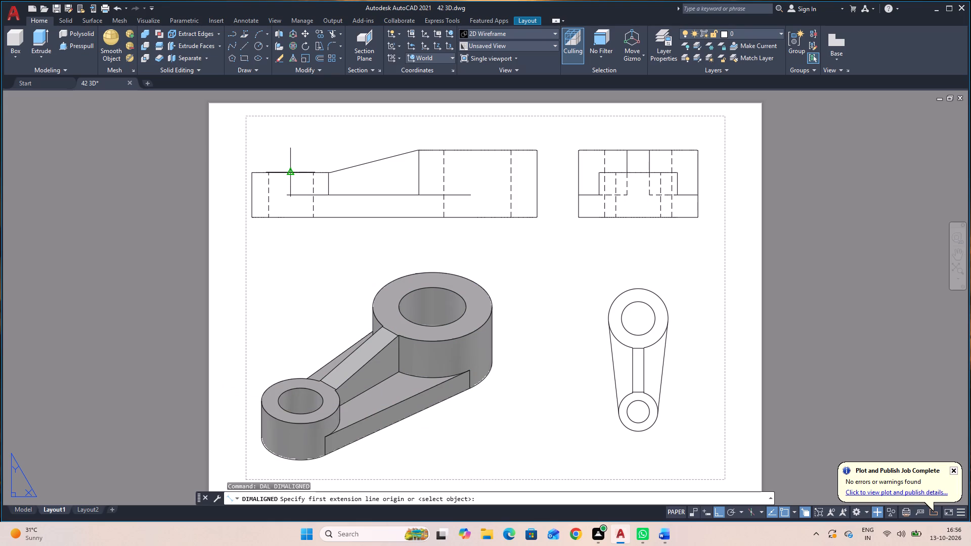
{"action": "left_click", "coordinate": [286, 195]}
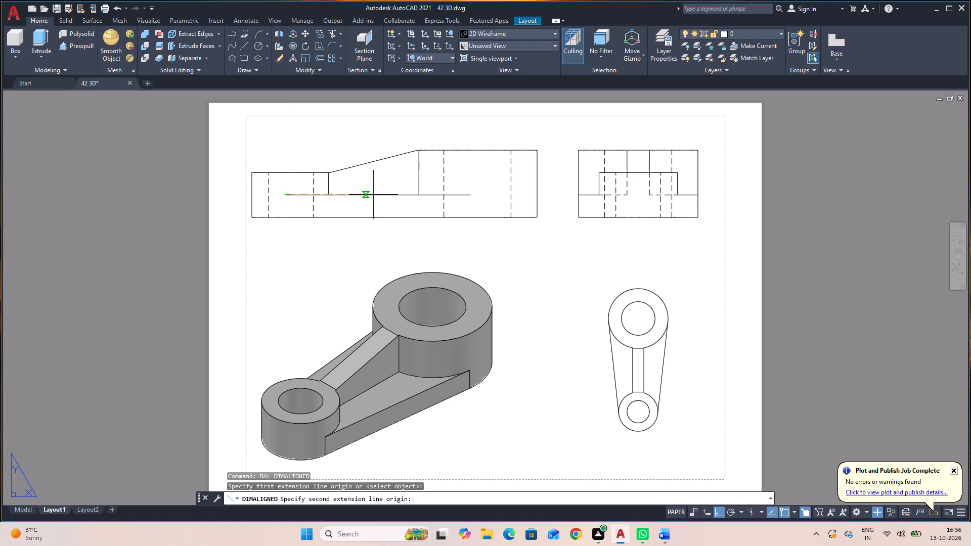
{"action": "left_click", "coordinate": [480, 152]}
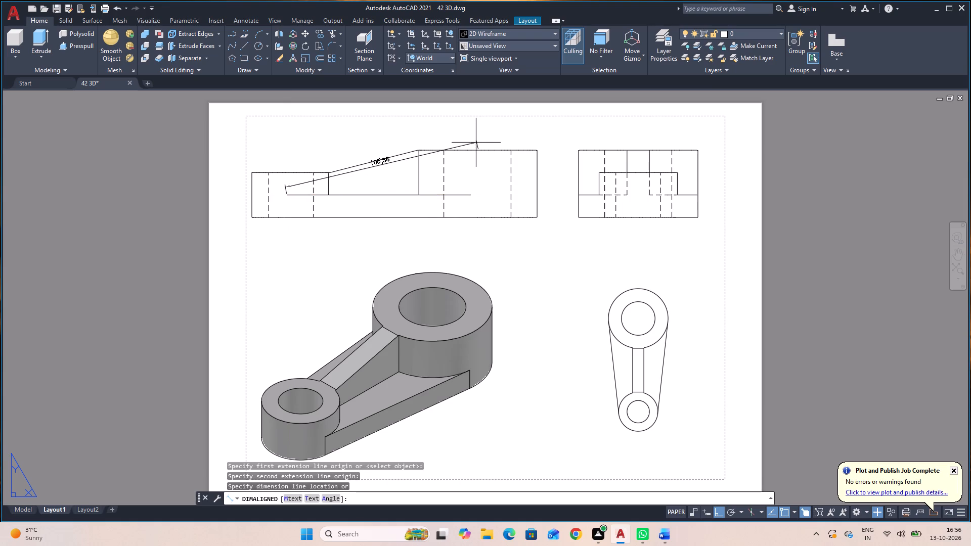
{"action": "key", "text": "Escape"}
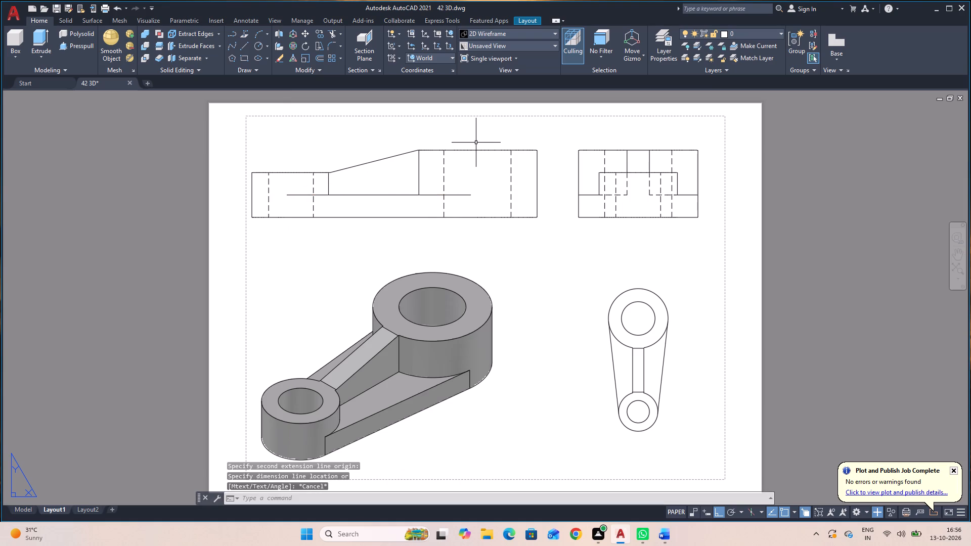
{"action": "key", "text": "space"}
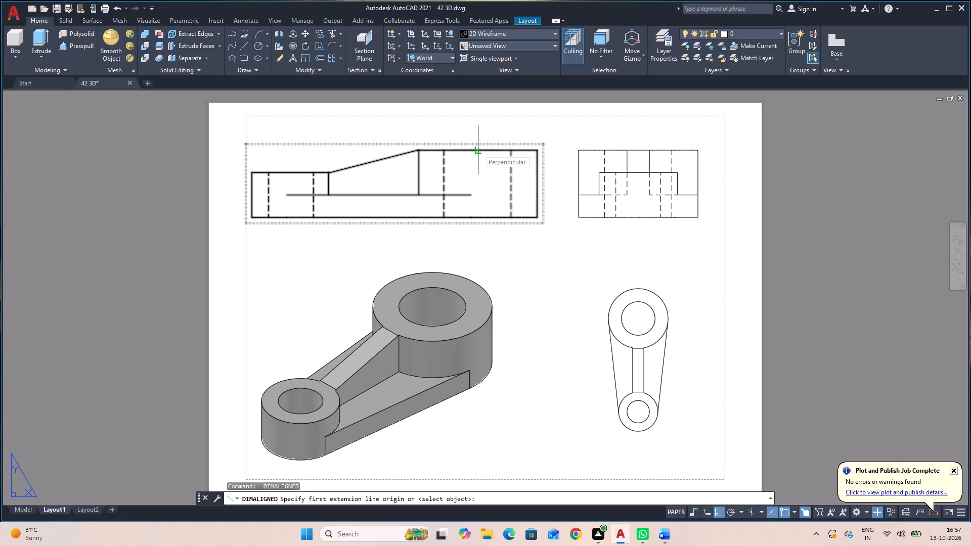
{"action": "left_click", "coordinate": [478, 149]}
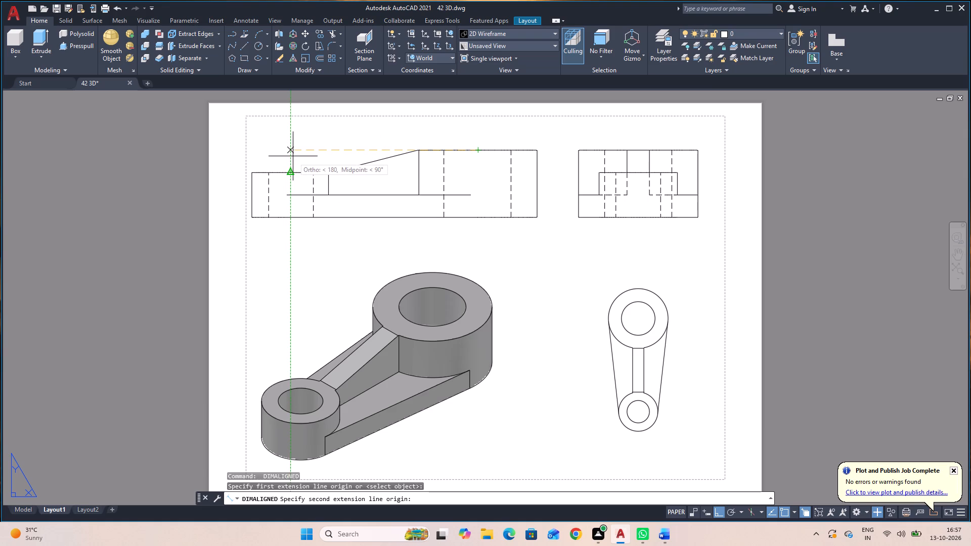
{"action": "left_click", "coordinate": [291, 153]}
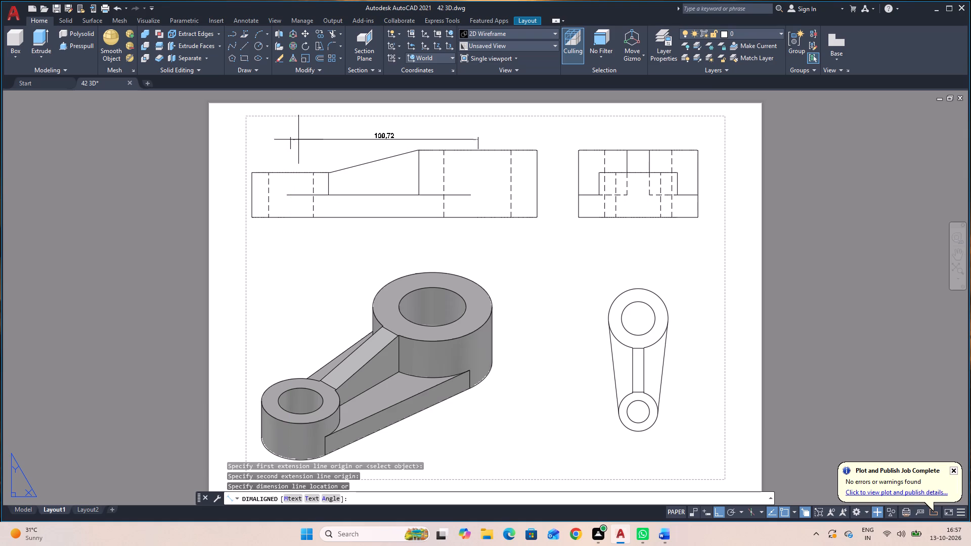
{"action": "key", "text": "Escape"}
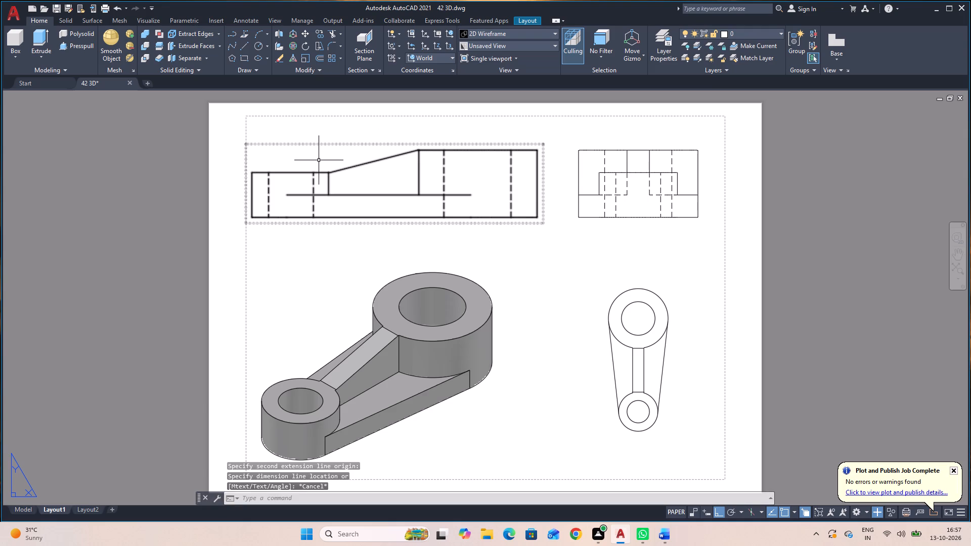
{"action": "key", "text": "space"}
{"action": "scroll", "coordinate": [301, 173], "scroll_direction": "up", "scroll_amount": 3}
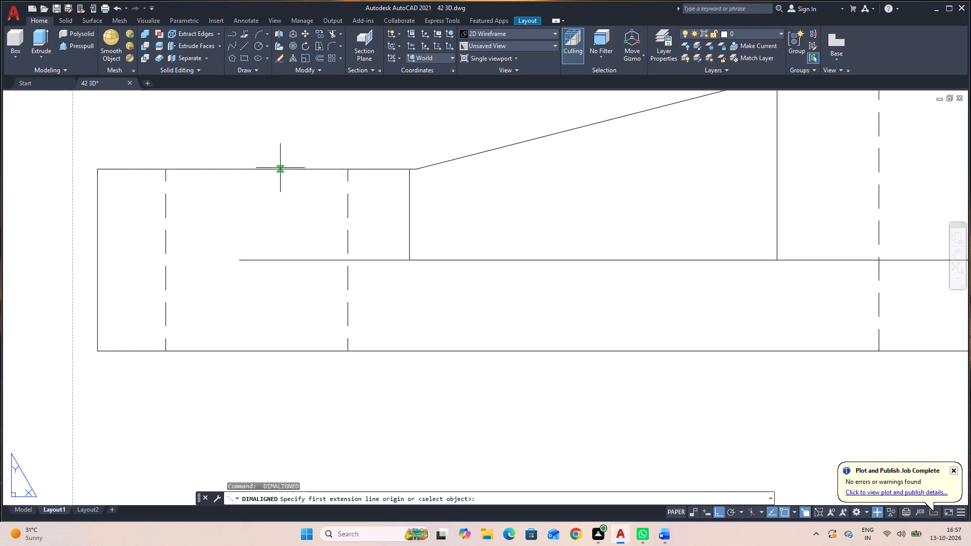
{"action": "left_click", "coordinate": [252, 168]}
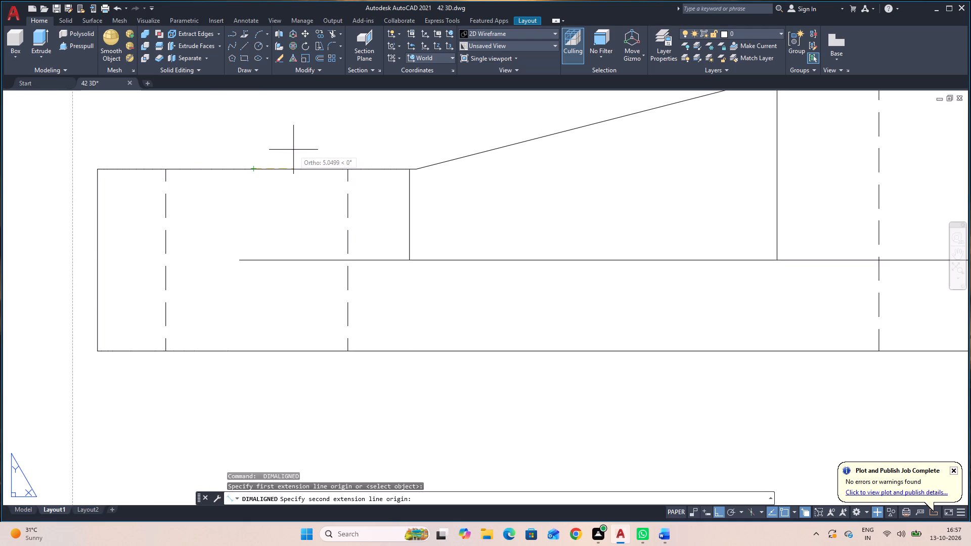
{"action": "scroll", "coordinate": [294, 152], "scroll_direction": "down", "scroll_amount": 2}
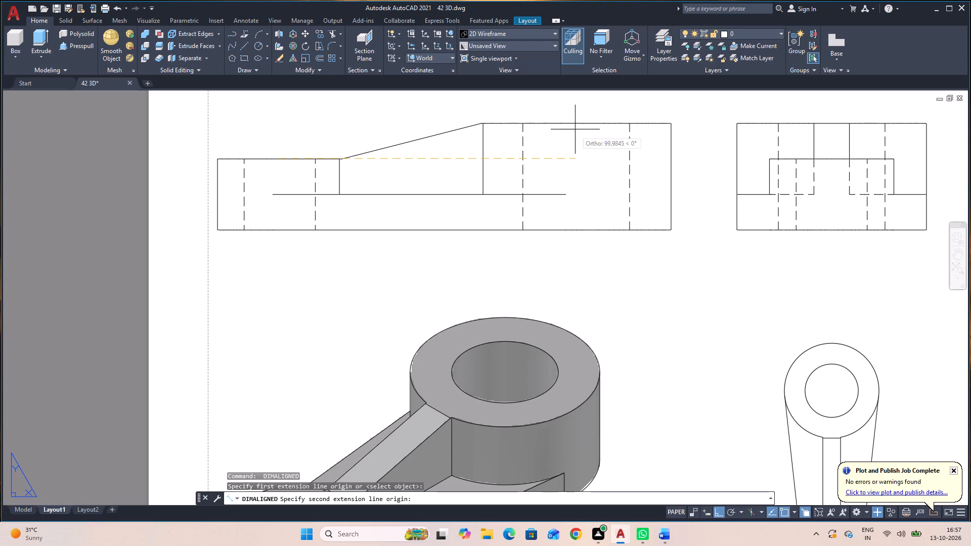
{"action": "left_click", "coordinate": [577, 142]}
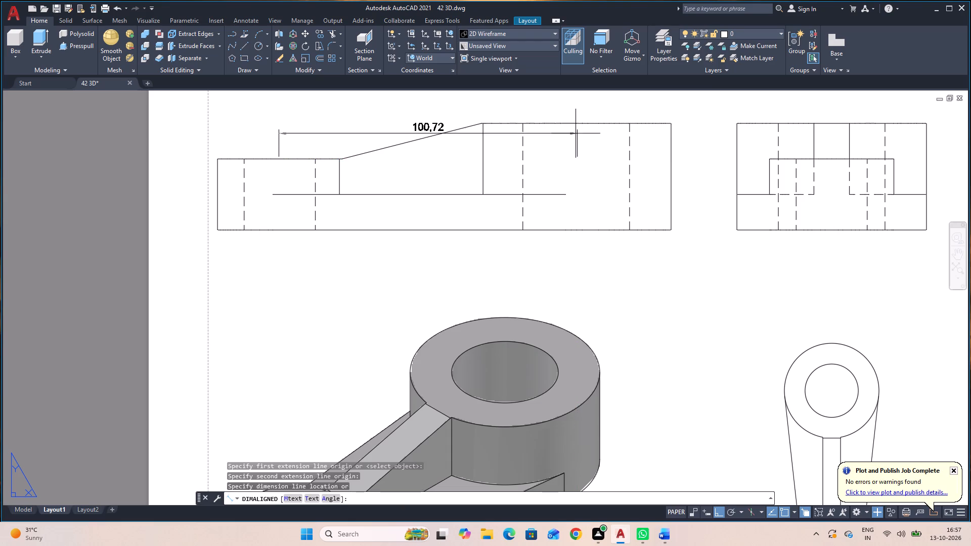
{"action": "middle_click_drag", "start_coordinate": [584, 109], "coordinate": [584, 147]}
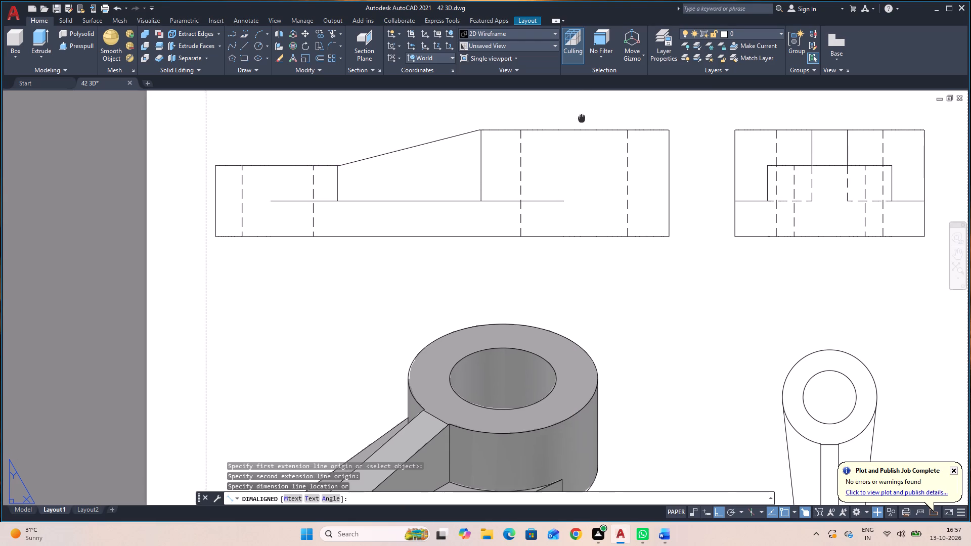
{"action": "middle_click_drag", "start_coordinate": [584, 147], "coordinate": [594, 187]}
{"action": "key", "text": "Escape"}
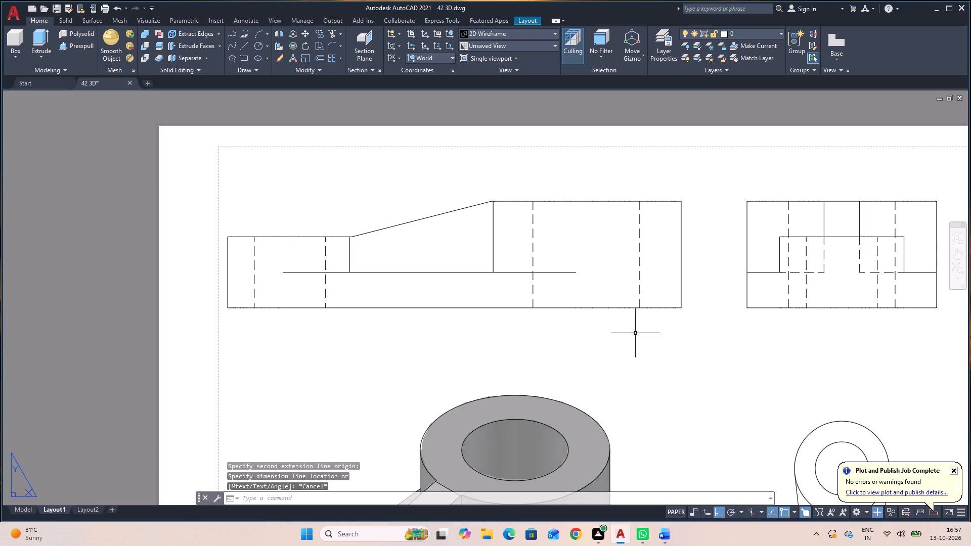
Add an aligned dimension for the thickness of the link's base web in the long side view.
{"action": "scroll", "coordinate": [677, 401], "scroll_direction": "down", "scroll_amount": 1}
{"action": "middle_click_drag", "start_coordinate": [675, 406], "coordinate": [560, 269]}
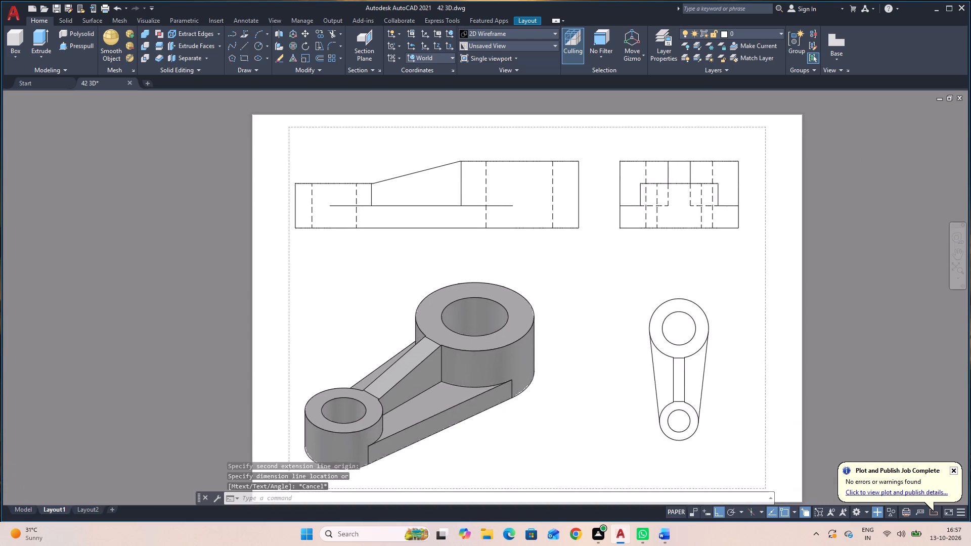
{"action": "middle_click_drag", "start_coordinate": [560, 269], "coordinate": [559, 268]}
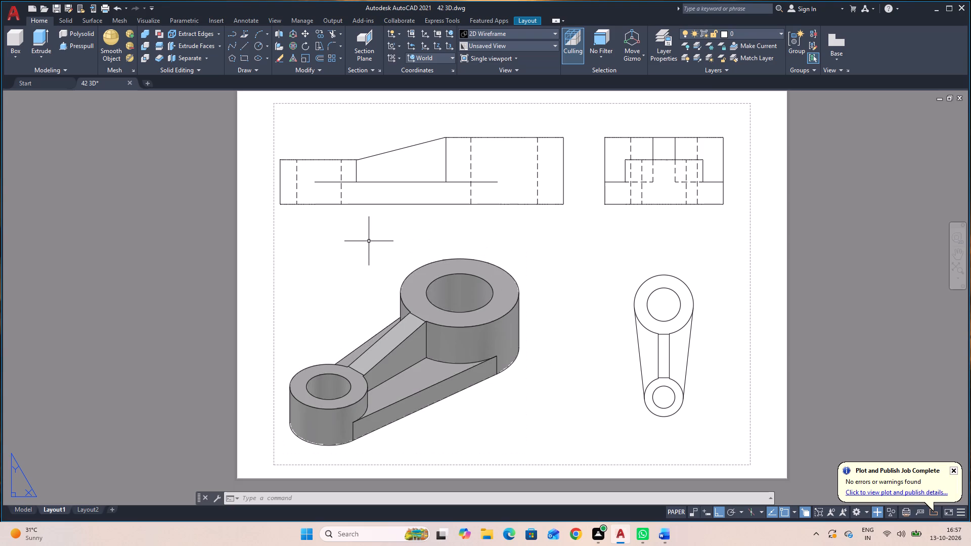
{"action": "key", "text": "space"}
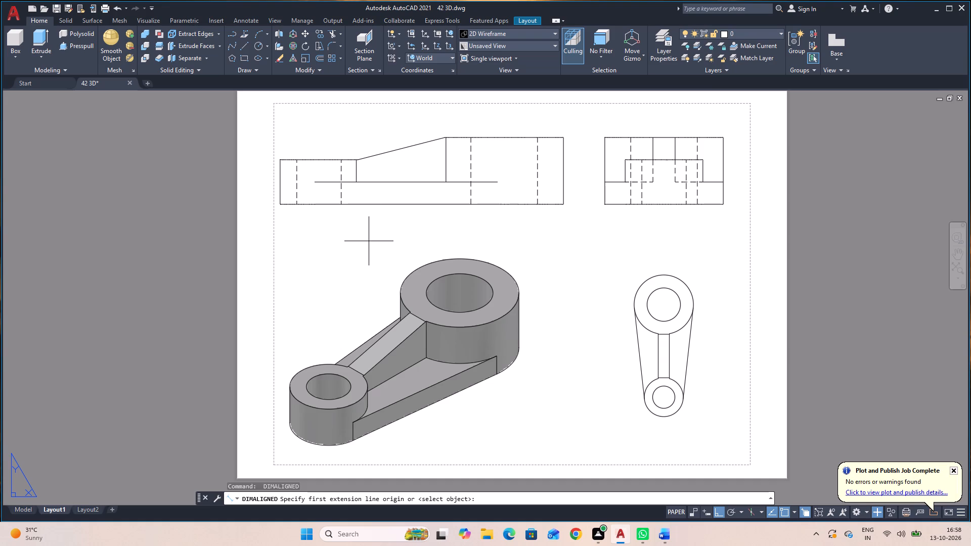
{"action": "left_click", "coordinate": [405, 184]}
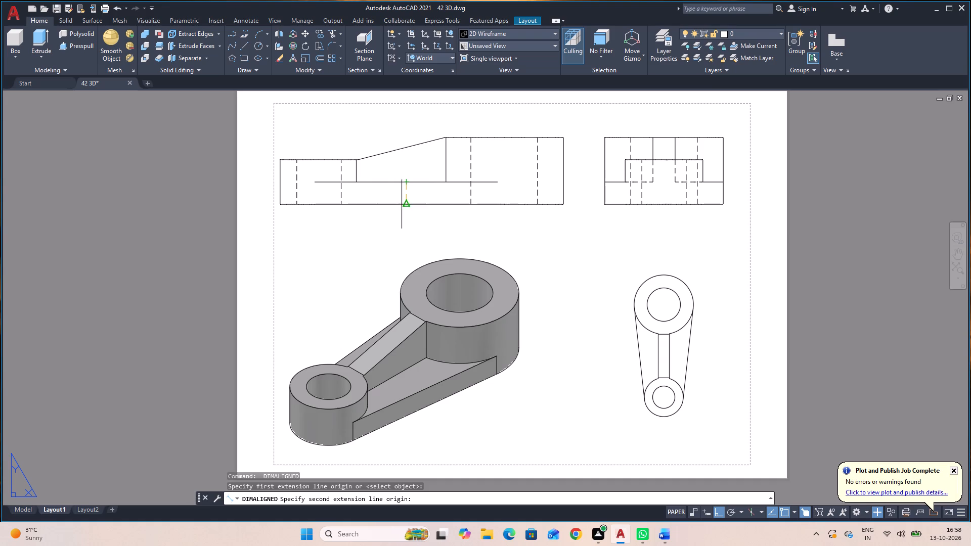
{"action": "left_click", "coordinate": [408, 204]}
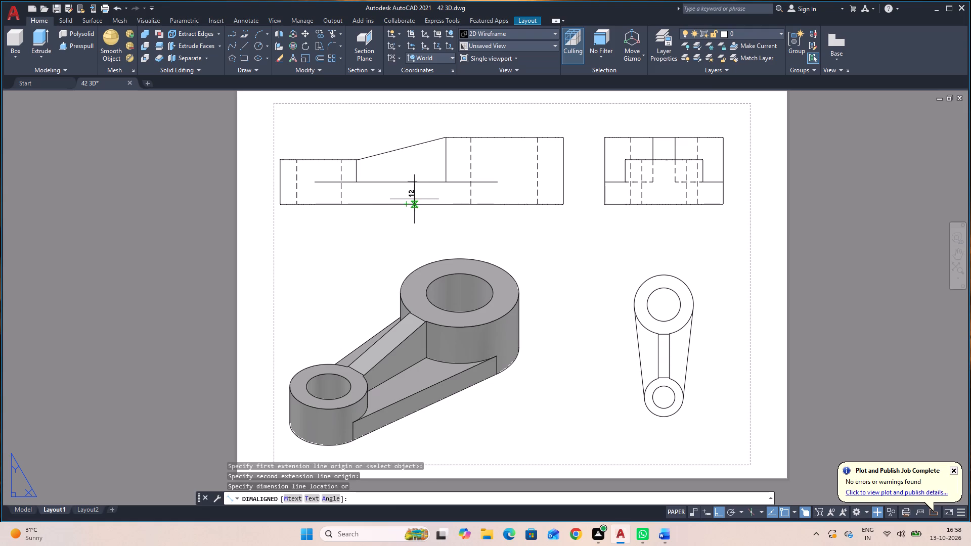
{"action": "left_click", "coordinate": [414, 199]}
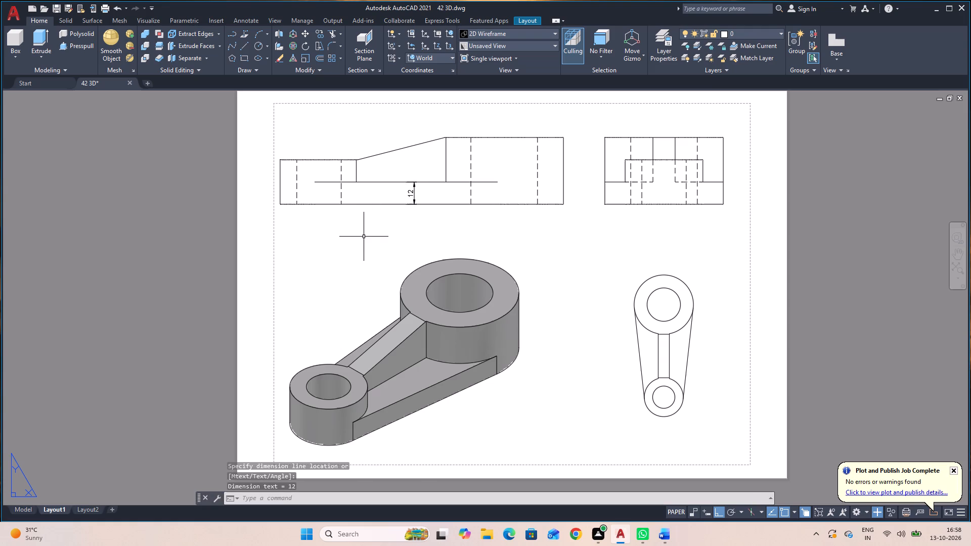
Add an aligned dimension for the full height of the small boss in the long side view.
{"action": "key", "text": "space"}
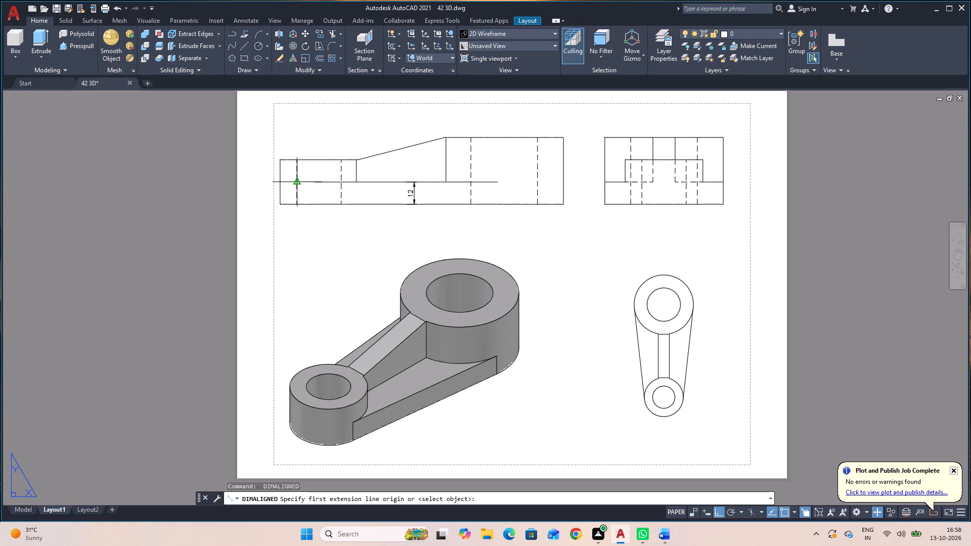
{"action": "left_click", "coordinate": [317, 159]}
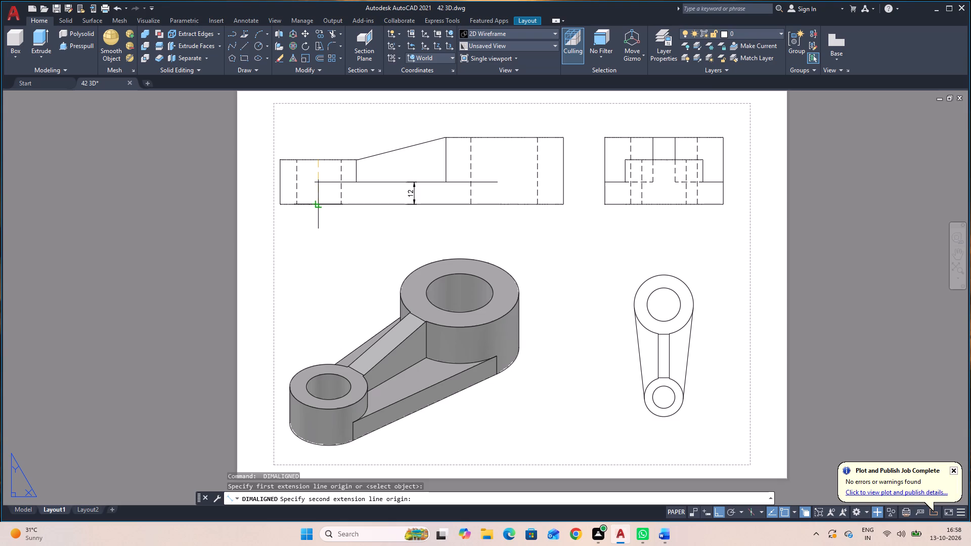
{"action": "left_click", "coordinate": [318, 202]}
{"action": "left_click", "coordinate": [310, 220]}
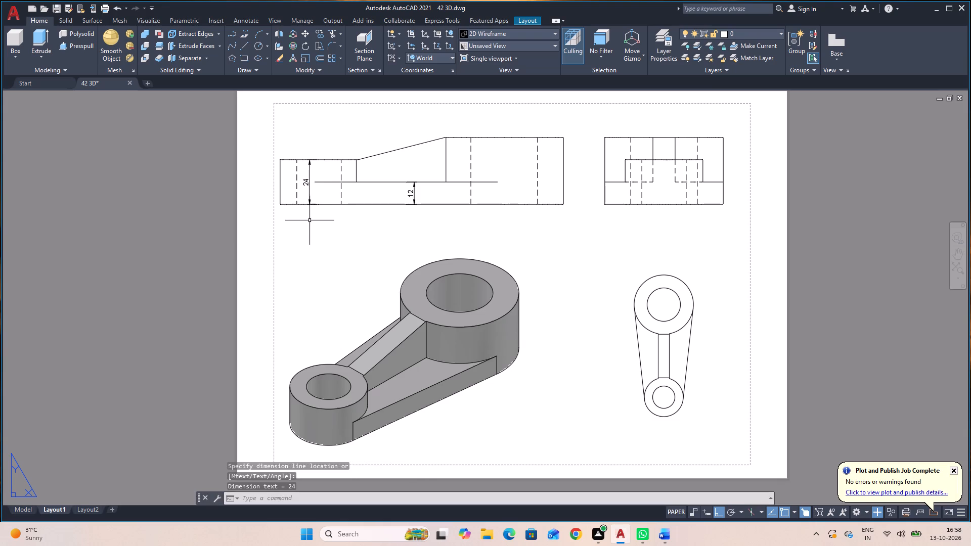
Add an aligned dimension for the full height of the large boss in the long side view.
{"action": "key", "text": "space"}
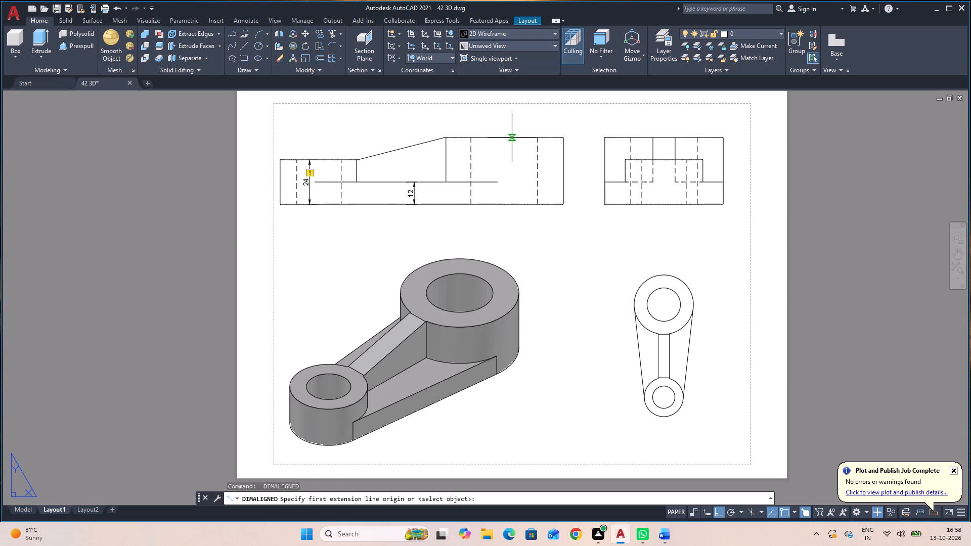
{"action": "left_click", "coordinate": [506, 138]}
{"action": "left_click", "coordinate": [506, 206]}
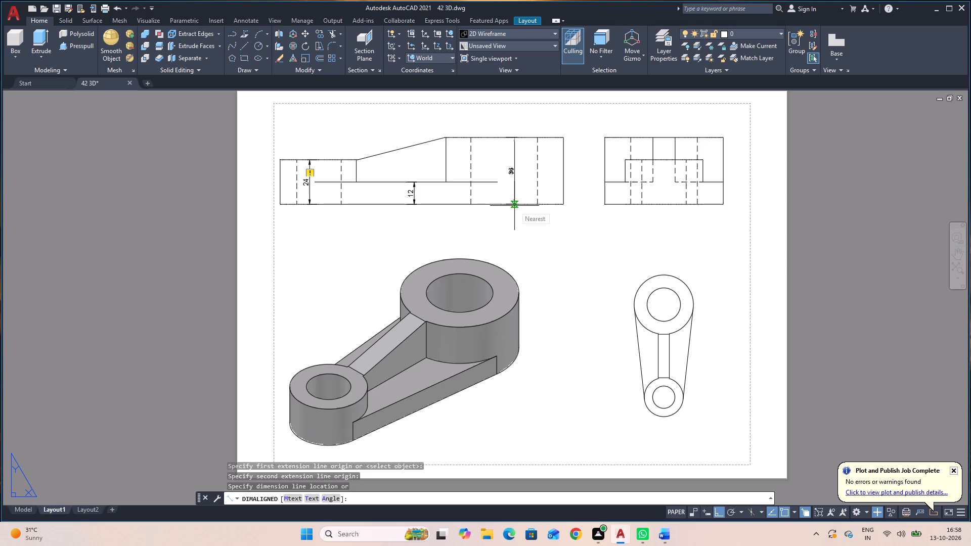
{"action": "left_click", "coordinate": [514, 206]}
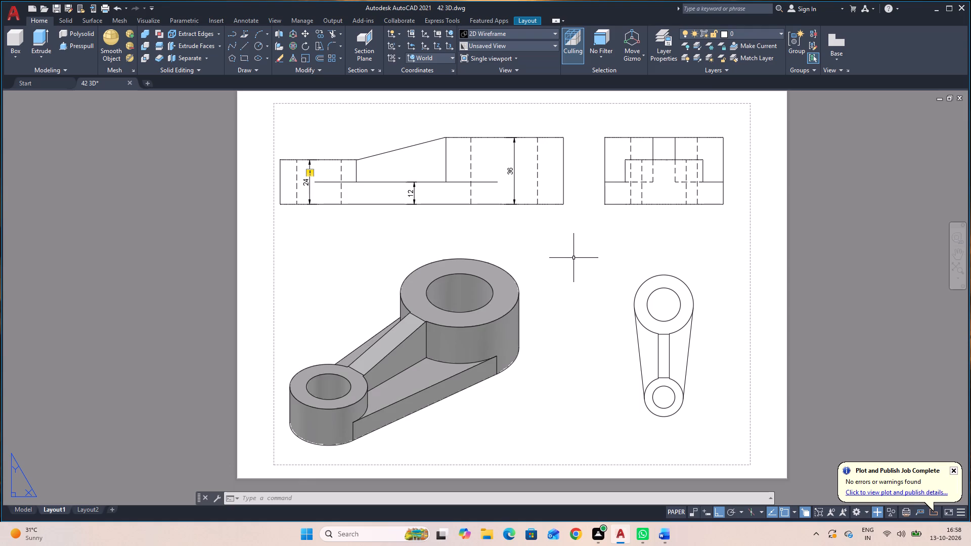
Add an aligned dimension for the centre-to-centre distance between the two bosses in the plan view, placed outside the outline.
{"action": "key", "text": "space"}
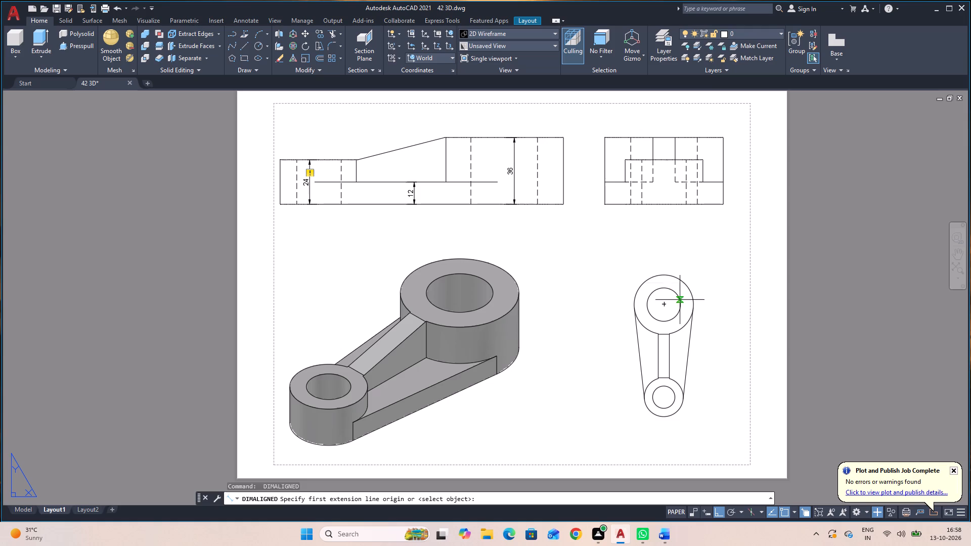
{"action": "left_click", "coordinate": [661, 302]}
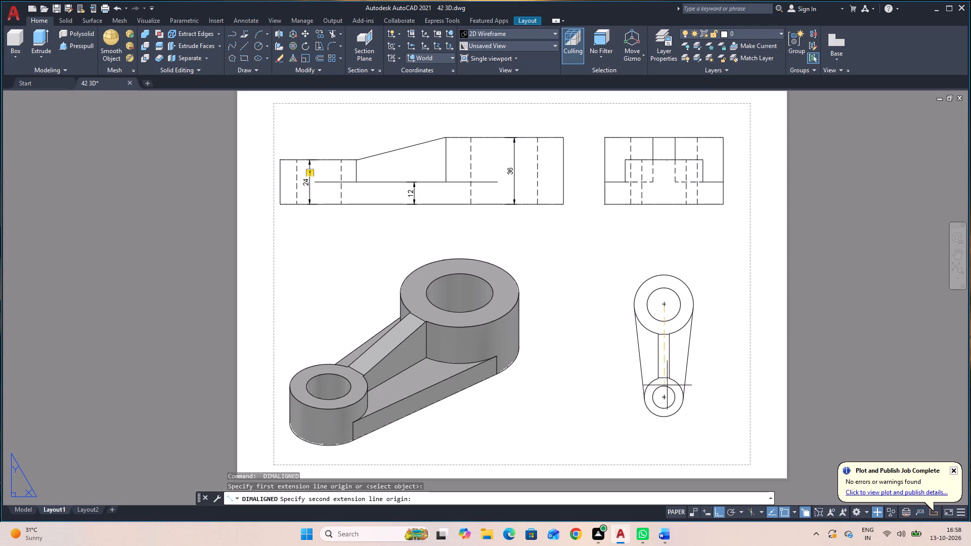
{"action": "left_click", "coordinate": [667, 399]}
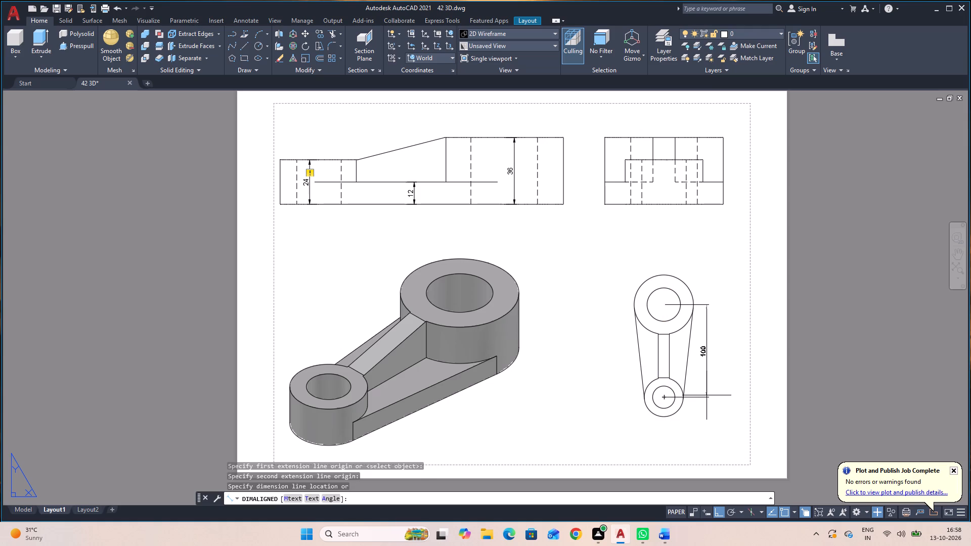
{"action": "left_click", "coordinate": [710, 395]}
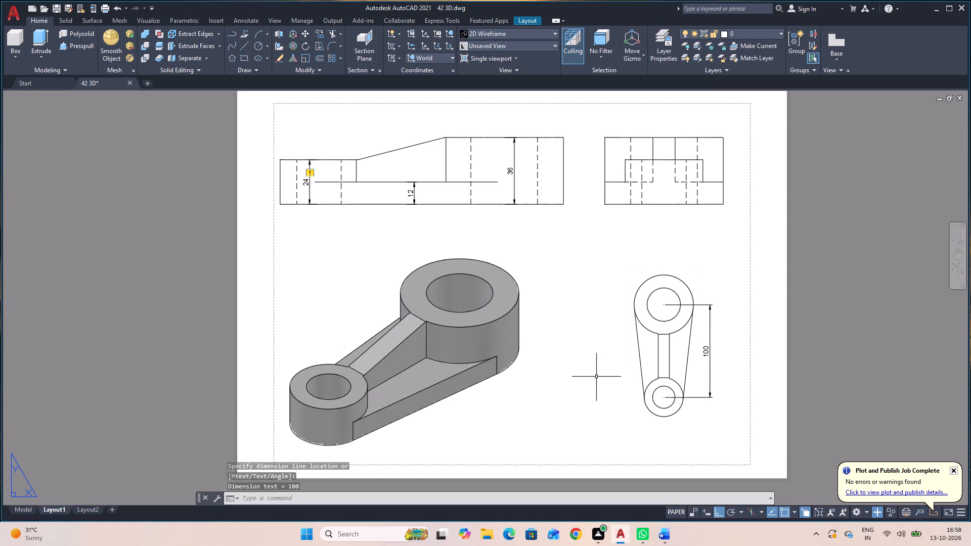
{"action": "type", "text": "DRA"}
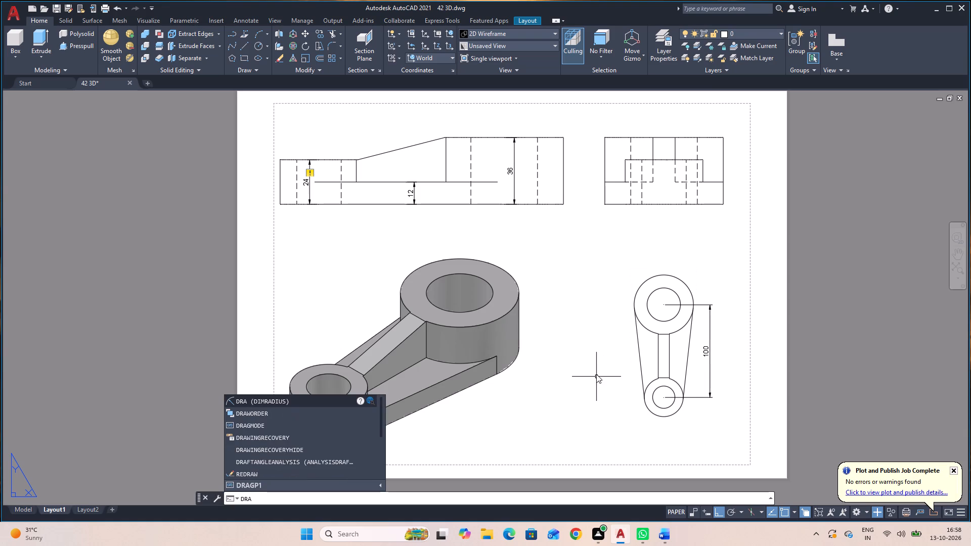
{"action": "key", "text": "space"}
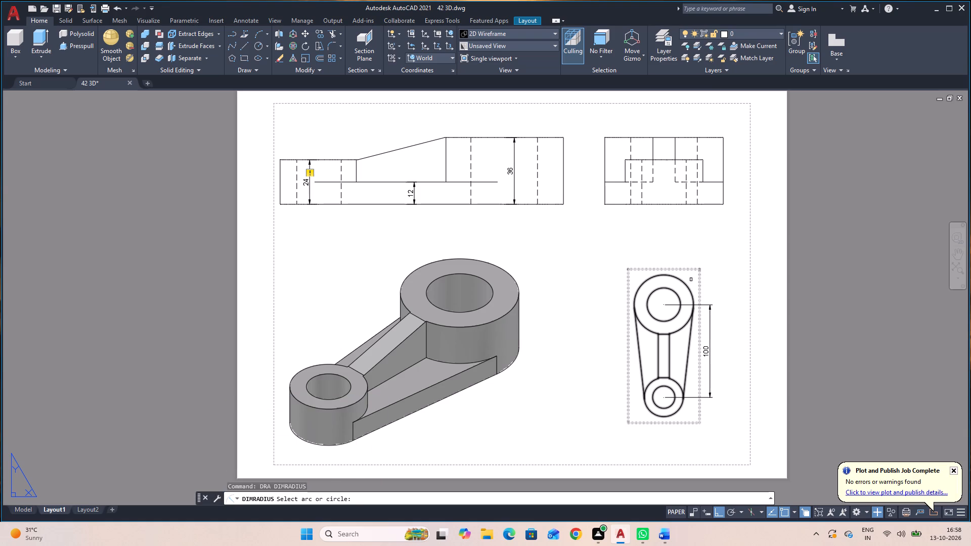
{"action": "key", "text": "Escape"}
Add diameter dimensions to the large boss's outer circle and its bore in the plan view.
{"action": "key", "text": "d"}
{"action": "key", "text": "d"}
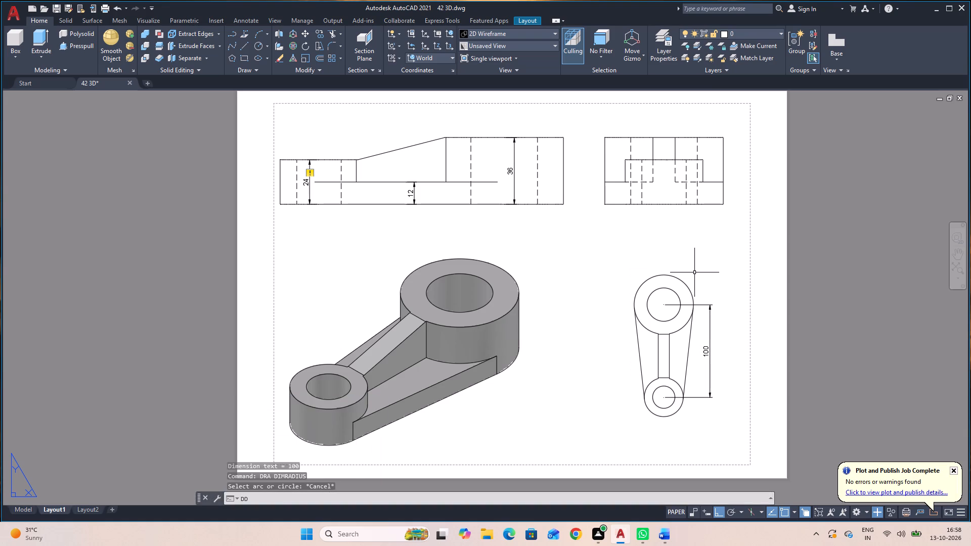
{"action": "key", "text": "i"}
{"action": "key", "text": "space"}
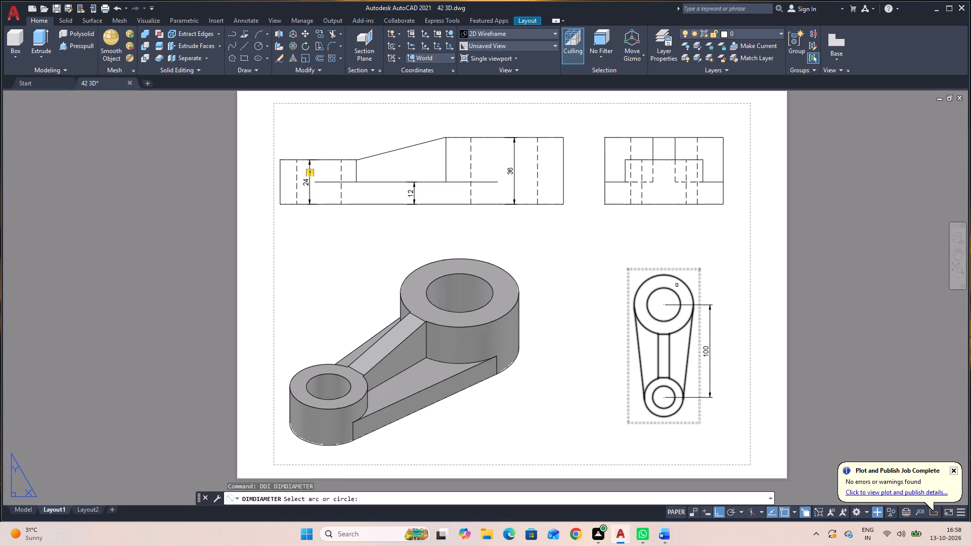
{"action": "left_click", "coordinate": [681, 279]}
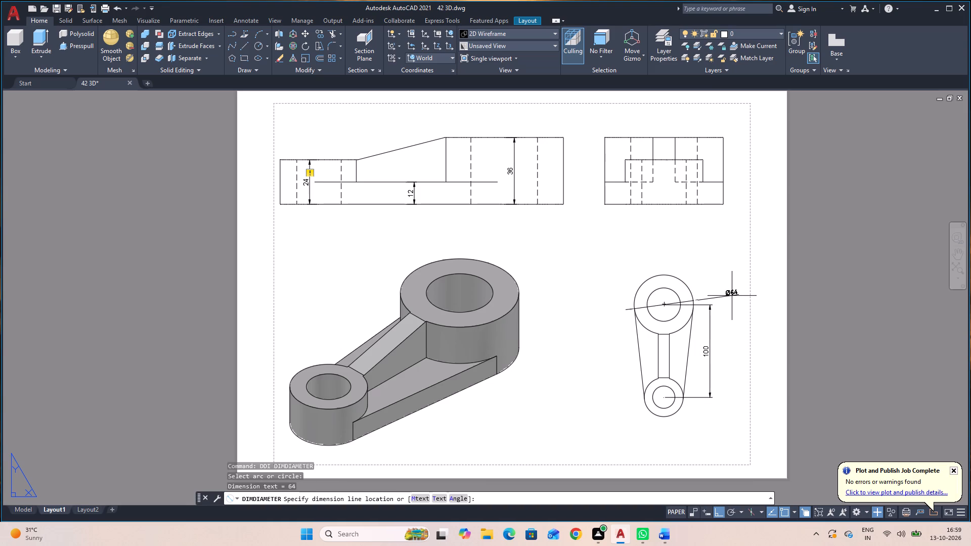
{"action": "left_click", "coordinate": [732, 296]}
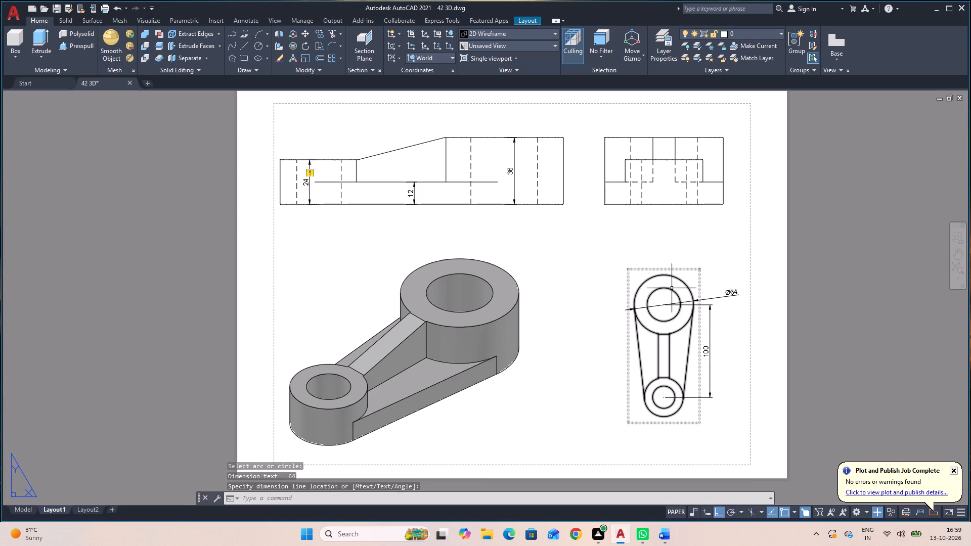
{"action": "key", "text": "space"}
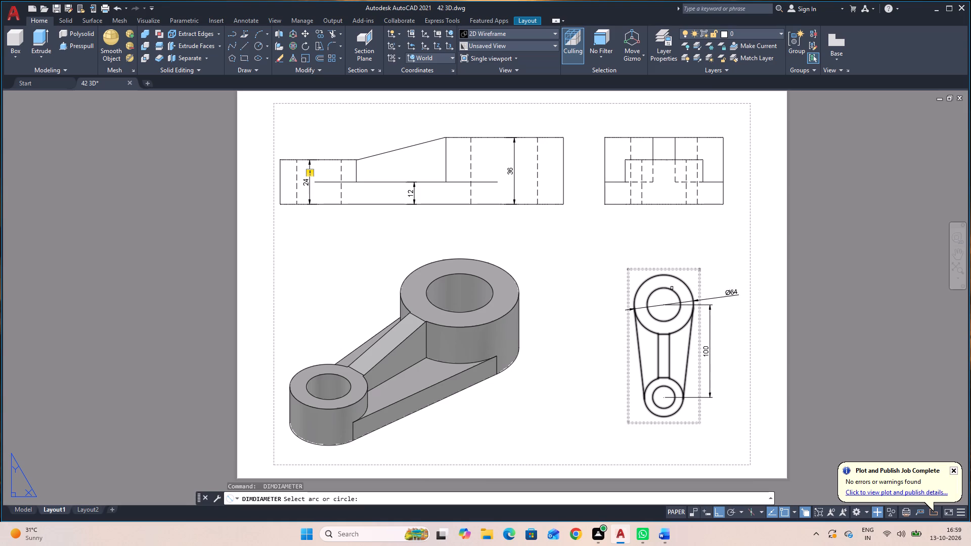
{"action": "left_click", "coordinate": [670, 289]}
{"action": "left_click", "coordinate": [704, 274]}
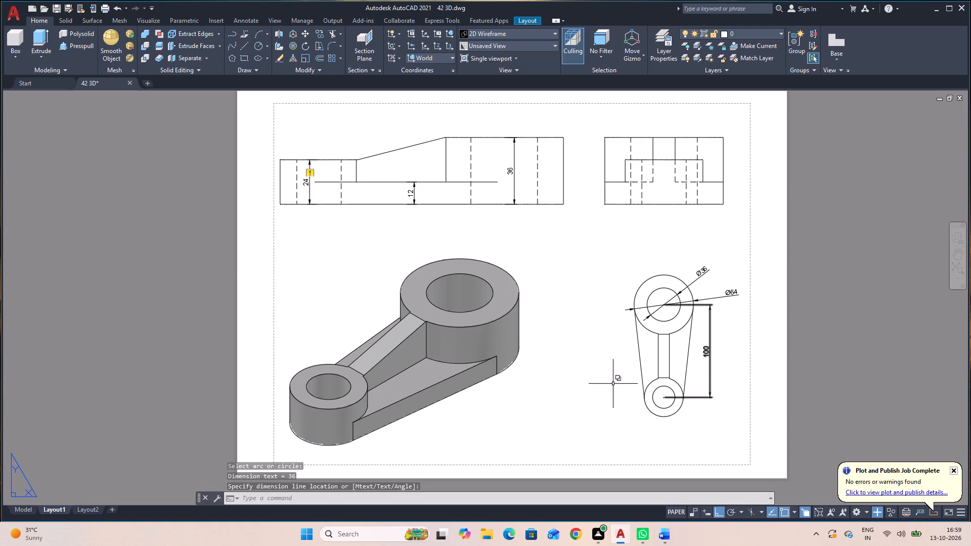
Add diameter dimensions to the small boss's outer circle and its bore in the plan view.
{"action": "key", "text": "space"}
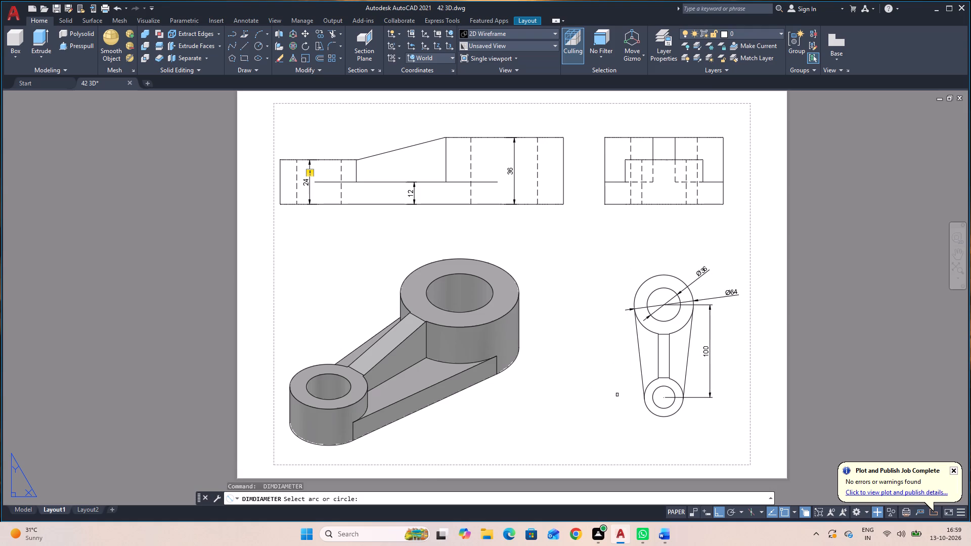
{"action": "left_click", "coordinate": [649, 409]}
{"action": "left_click", "coordinate": [615, 410]}
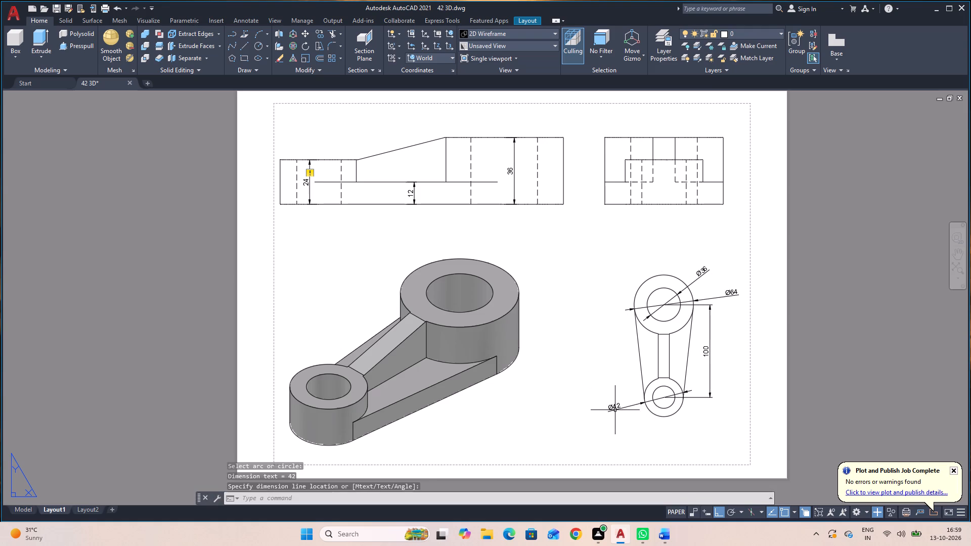
{"action": "key", "text": "space"}
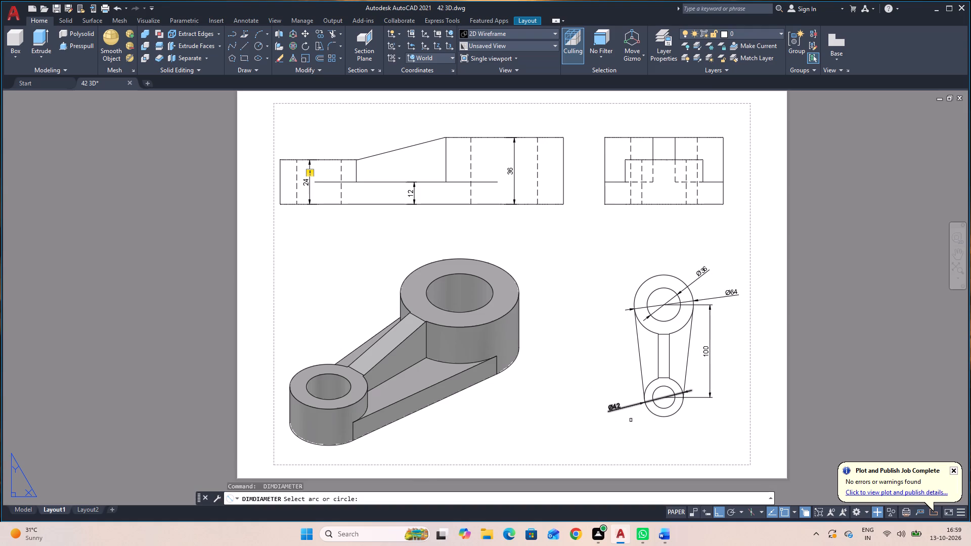
{"action": "left_click", "coordinate": [657, 407]}
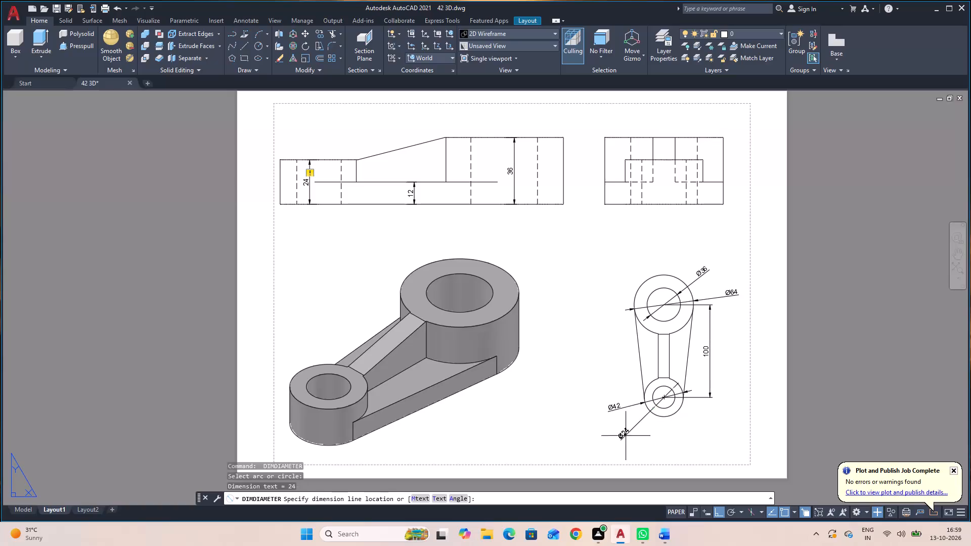
{"action": "left_click", "coordinate": [617, 433]}
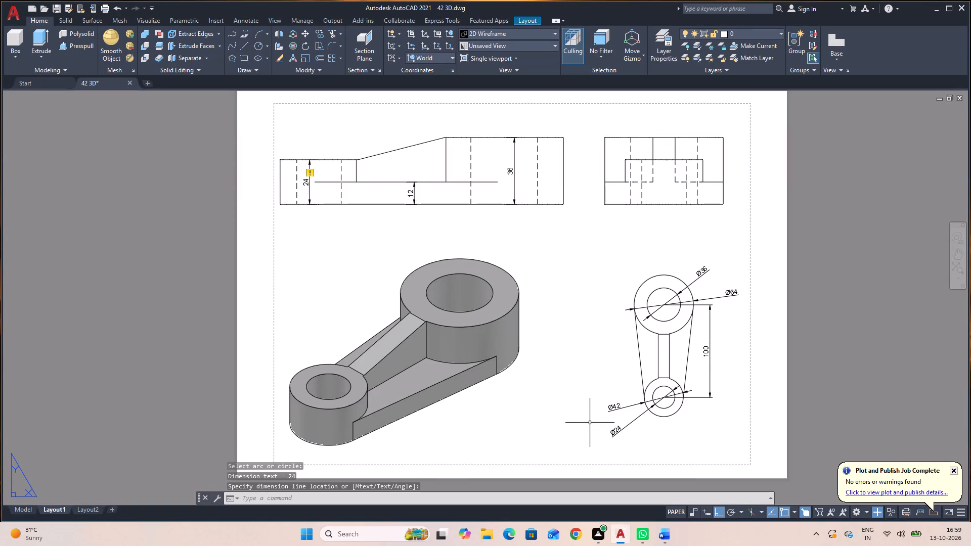
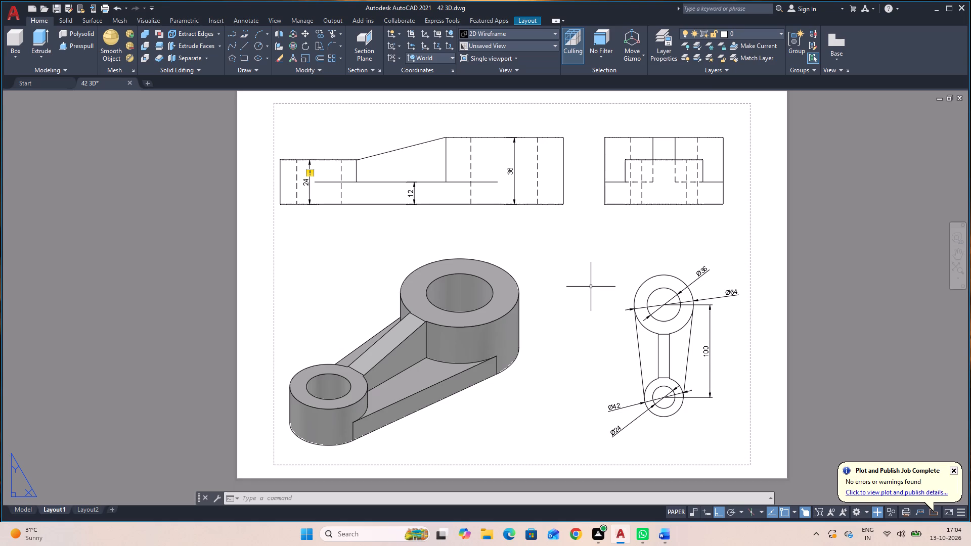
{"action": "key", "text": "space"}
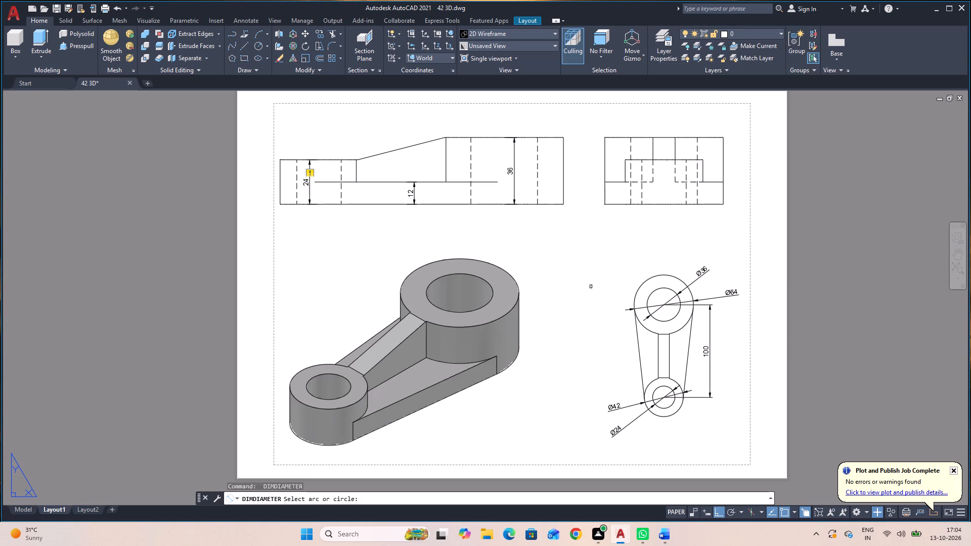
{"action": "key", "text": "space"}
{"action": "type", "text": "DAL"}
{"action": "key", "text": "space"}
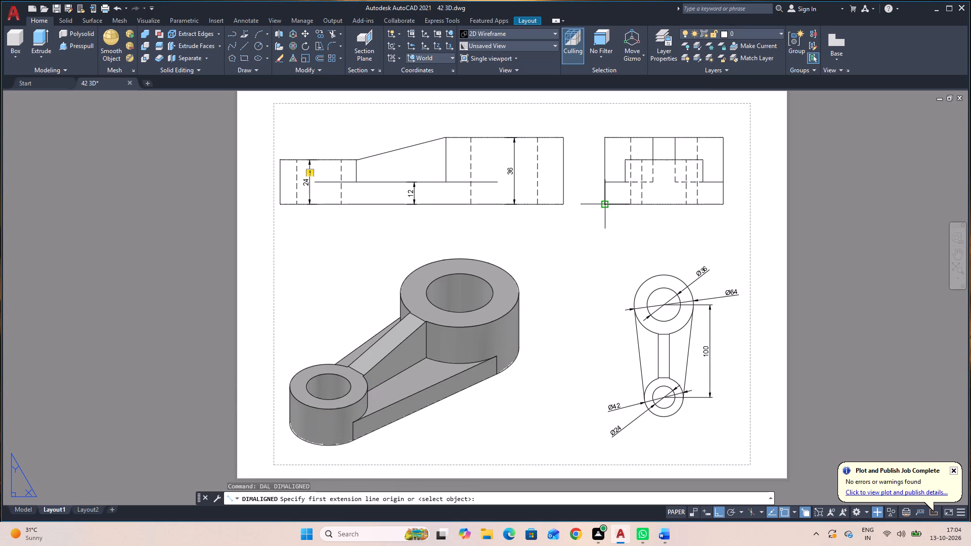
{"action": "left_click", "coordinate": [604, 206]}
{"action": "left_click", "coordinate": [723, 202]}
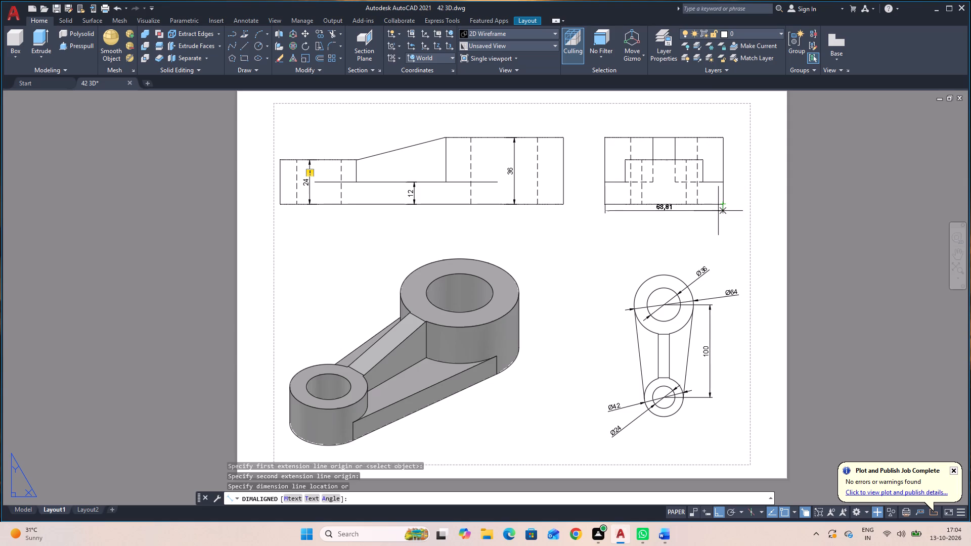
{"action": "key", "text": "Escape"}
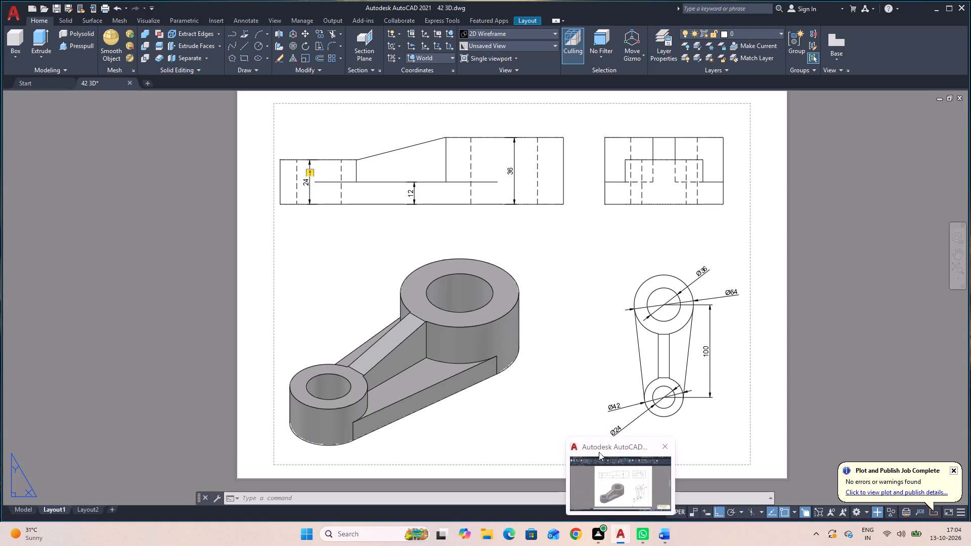
Set up the Layout1 plot with the DWG To PDF.pc3 plotter and the monochrome.ctb plot style table.
{"action": "key", "text": "ctrl+p"}
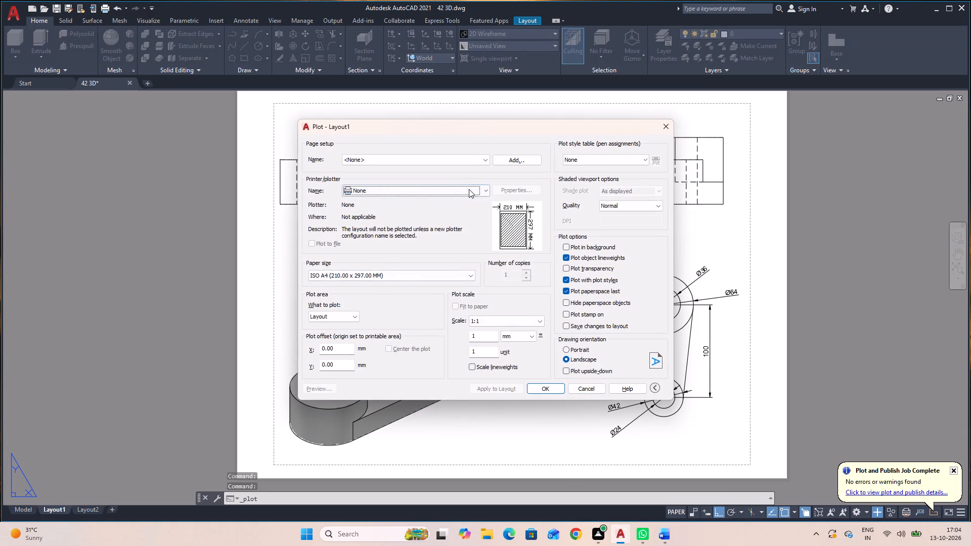
{"action": "left_click", "coordinate": [469, 190]}
{"action": "left_click", "coordinate": [425, 299]}
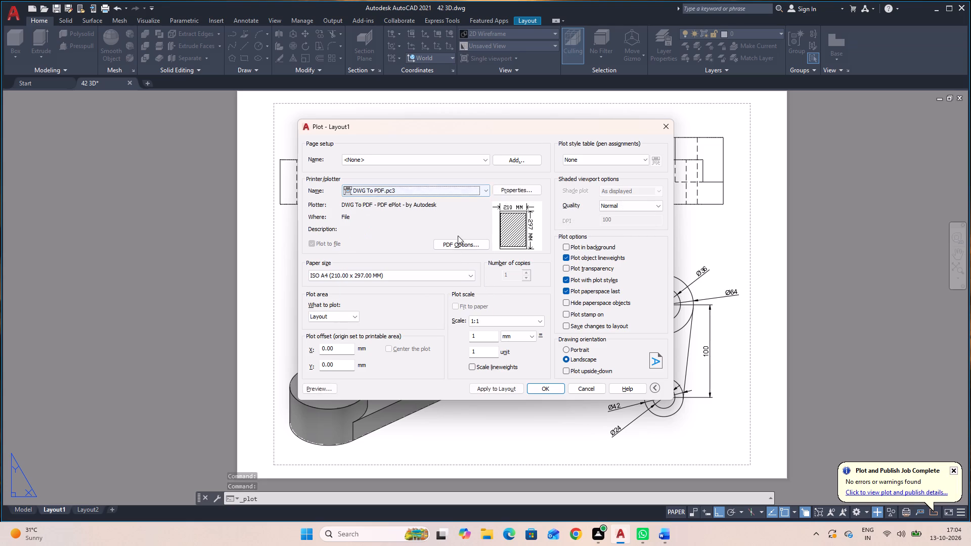
{"action": "left_click", "coordinate": [579, 159]}
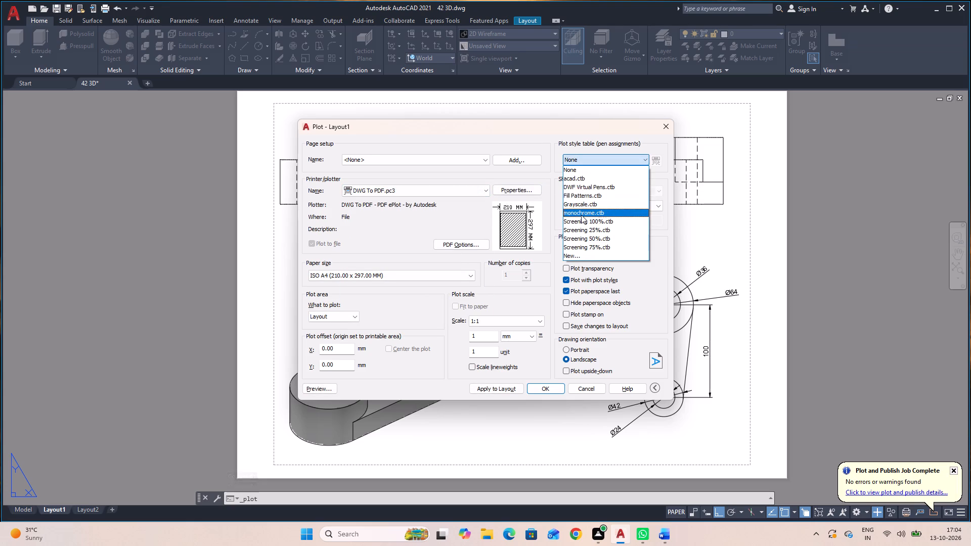
{"action": "left_click", "coordinate": [582, 215]}
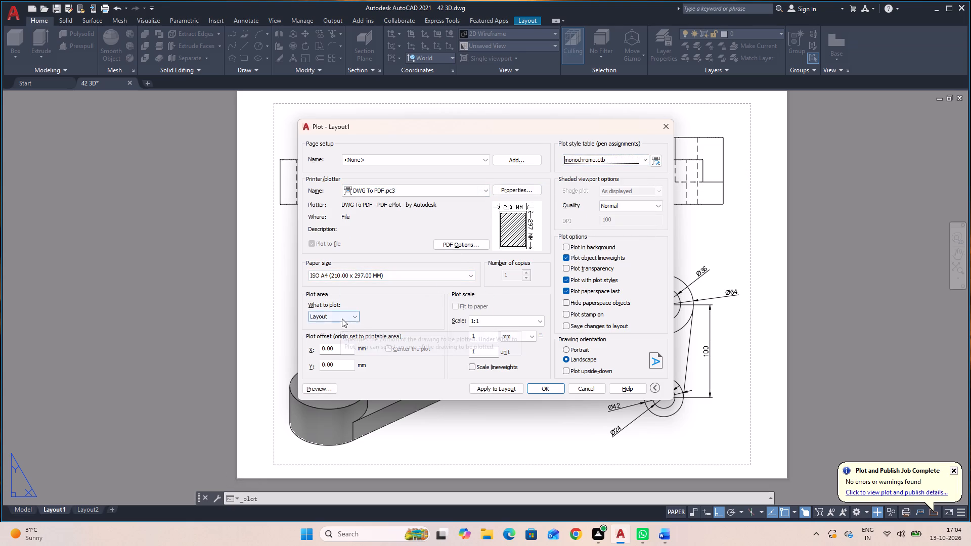
Define the plot area as a window around the sheet's dashed printable border, centre the plot, and preview it.
{"action": "left_click", "coordinate": [342, 318]}
{"action": "left_click", "coordinate": [343, 346]}
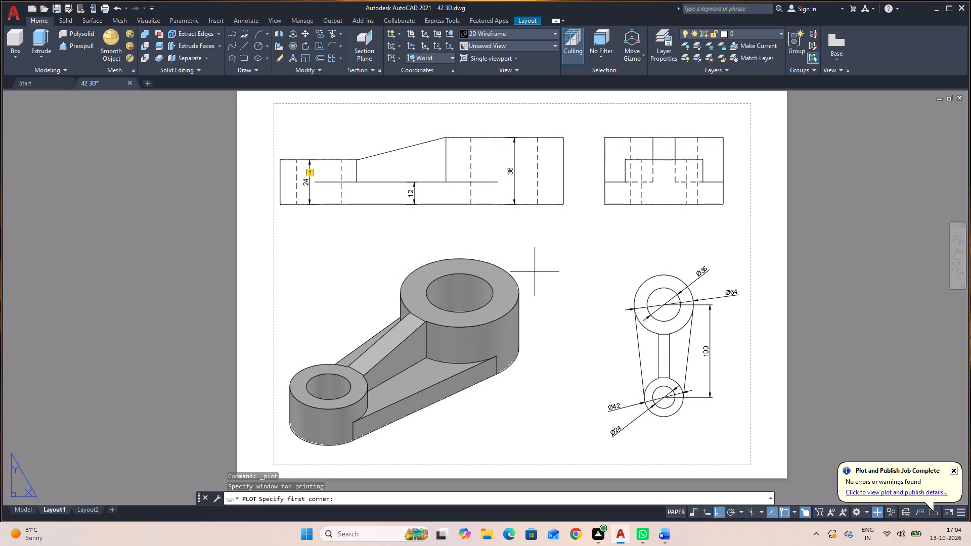
{"action": "left_click", "coordinate": [272, 101]}
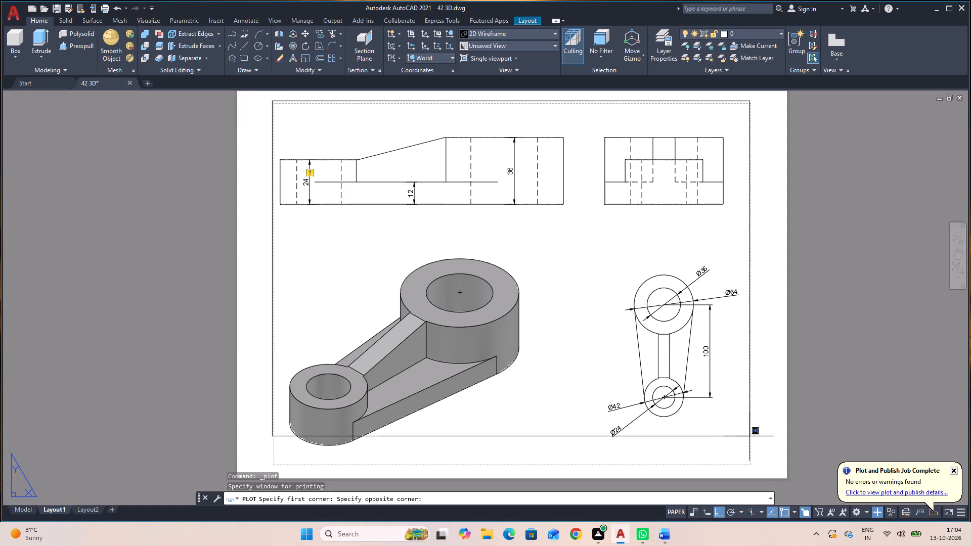
{"action": "left_click", "coordinate": [754, 468]}
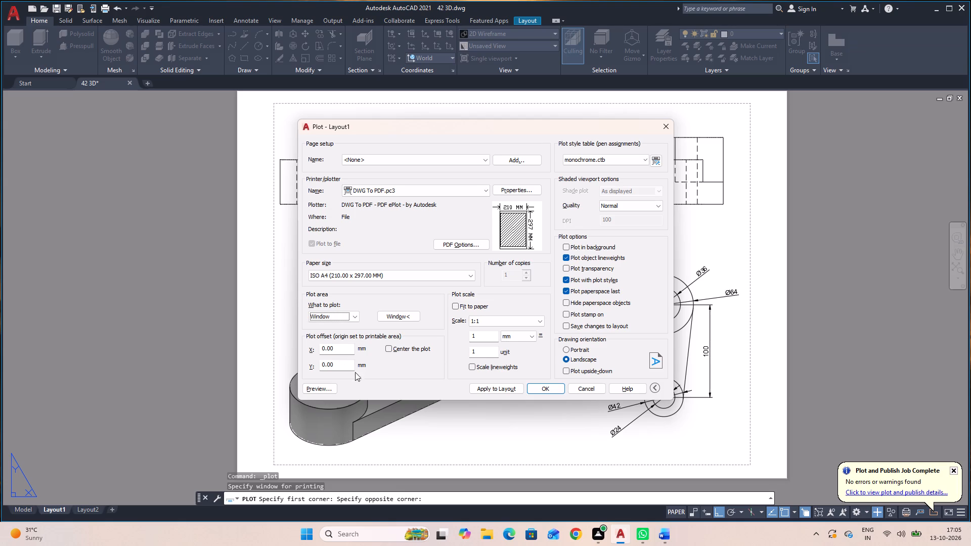
{"action": "left_click", "coordinate": [392, 352]}
{"action": "left_click", "coordinate": [328, 385]}
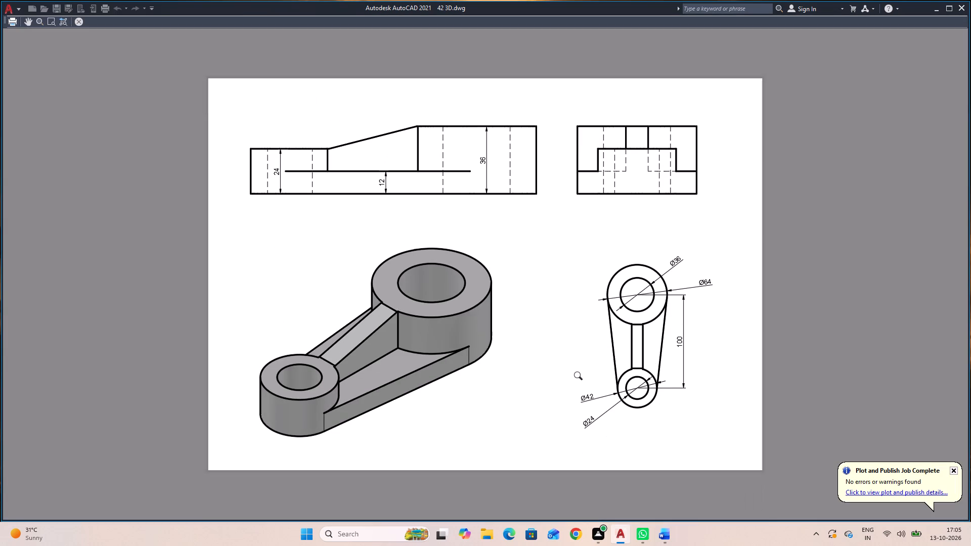
{"action": "left_click", "coordinate": [80, 25]}
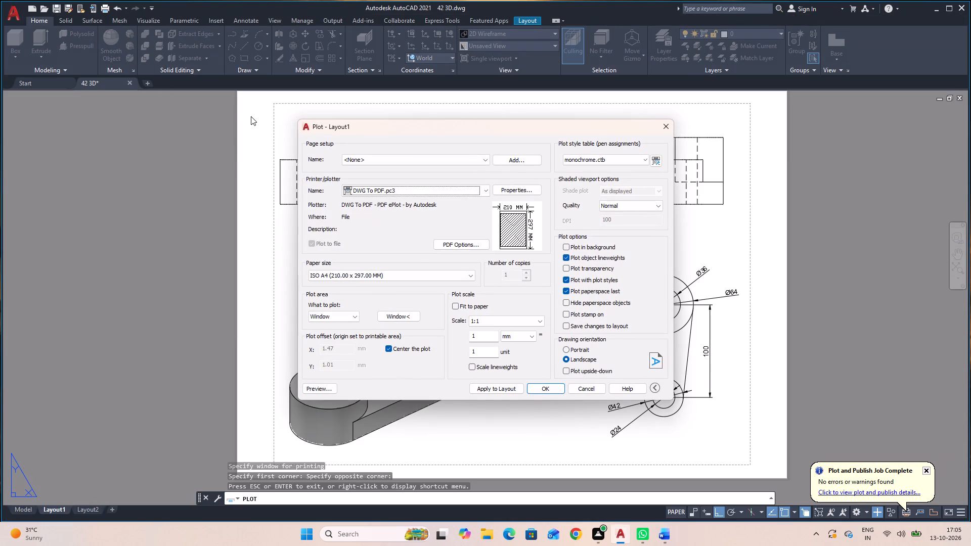
Plot the layout to a PDF named 42 3D in the Documents folder and close the PDF viewer that opens.
{"action": "left_click", "coordinate": [549, 389]}
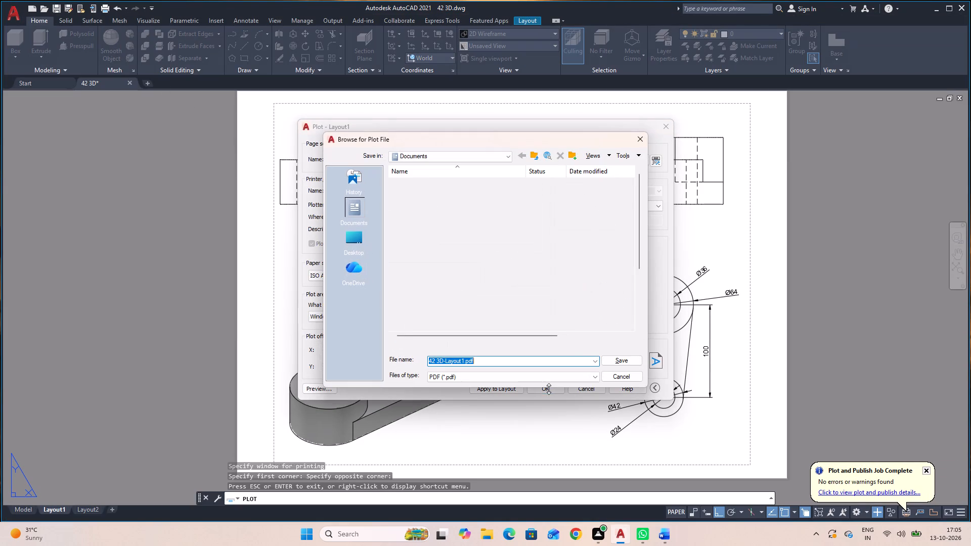
{"action": "left_click", "coordinate": [497, 362]}
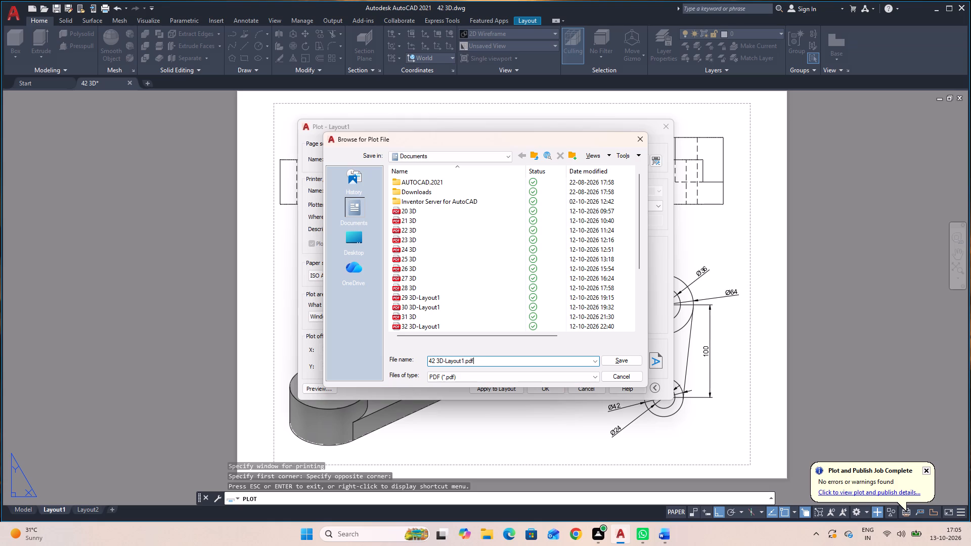
{"action": "key", "text": "BackSpace"}
{"action": "key", "text": "BackSpace"}
{"action": "key", "text": "BackSpace"}
{"action": "key", "text": "BackSpace"}
{"action": "key", "text": "BackSpace"}
{"action": "key", "text": "BackSpace"}
{"action": "key", "text": "BackSpace"}
{"action": "key", "text": "BackSpace"}
{"action": "key", "text": "BackSpace"}
{"action": "key", "text": "BackSpace"}
{"action": "key", "text": "BackSpace"}
{"action": "key", "text": "BackSpace"}
{"action": "left_click", "coordinate": [626, 358]}
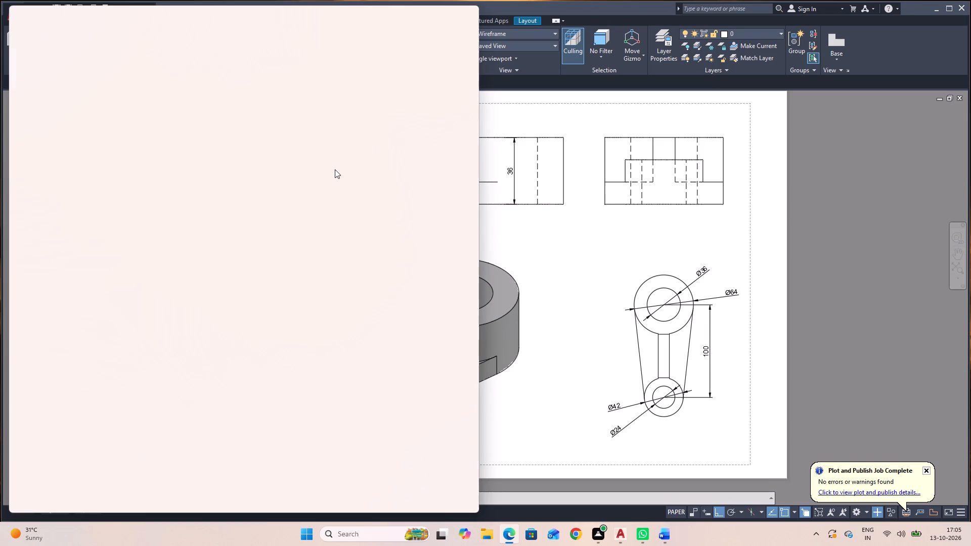
{"action": "left_click", "coordinate": [462, 11]}
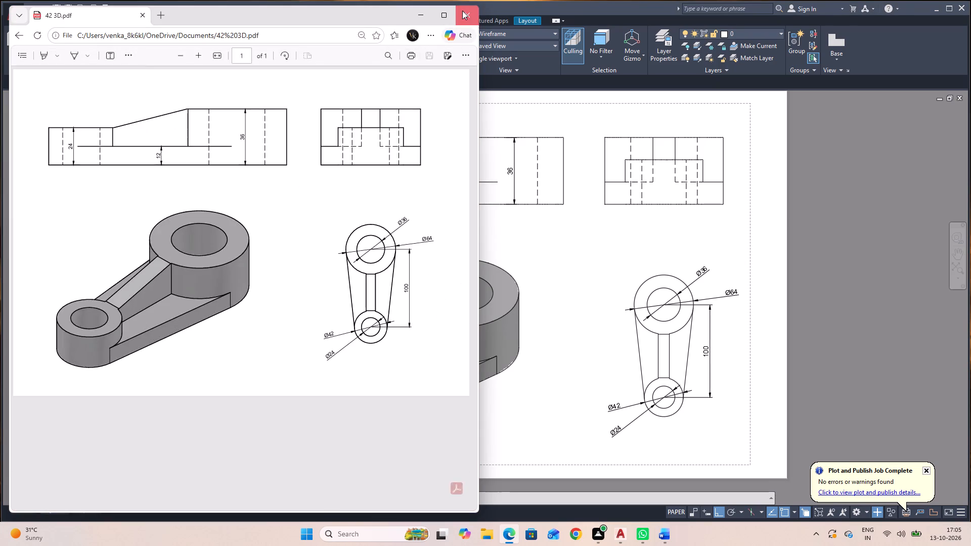